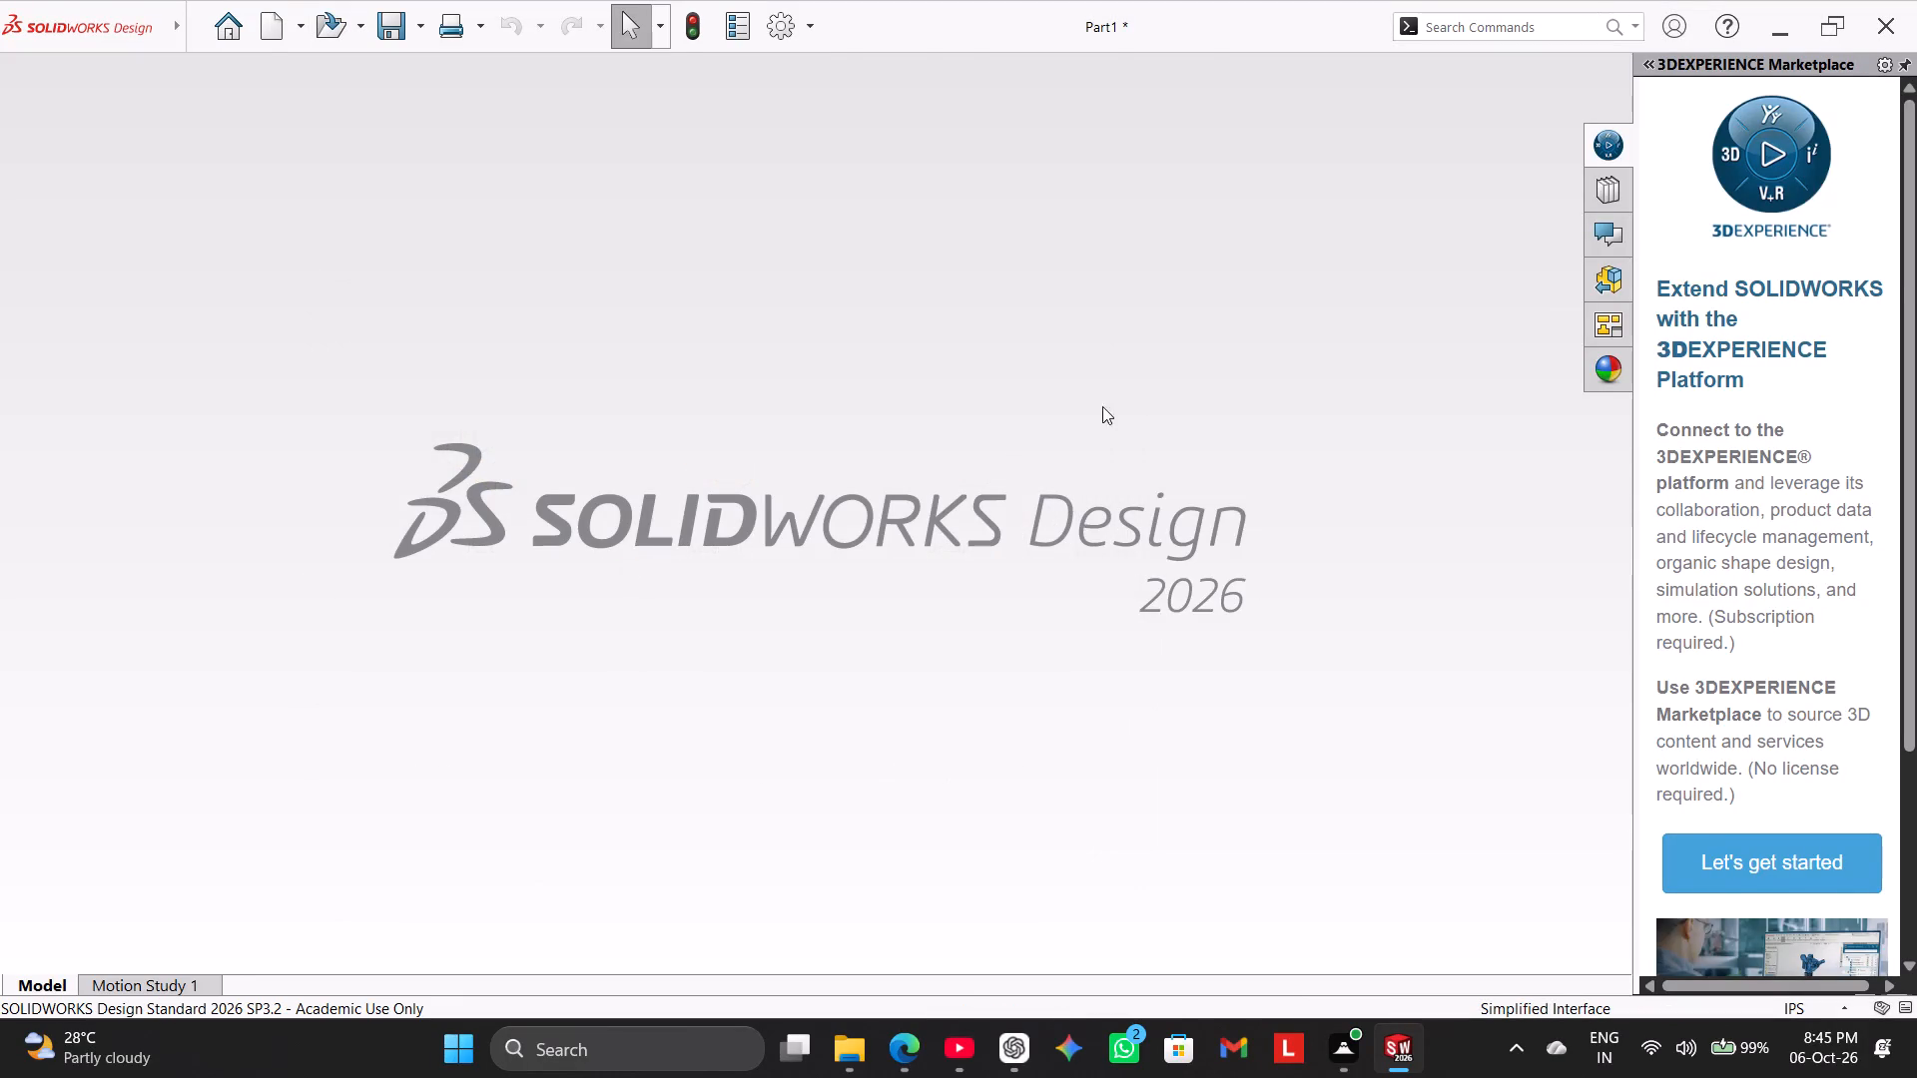
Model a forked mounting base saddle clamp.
Set the document units to MMGS (millimeter, gram, second).
{"action": "left_click", "coordinate": [1814, 1003]}
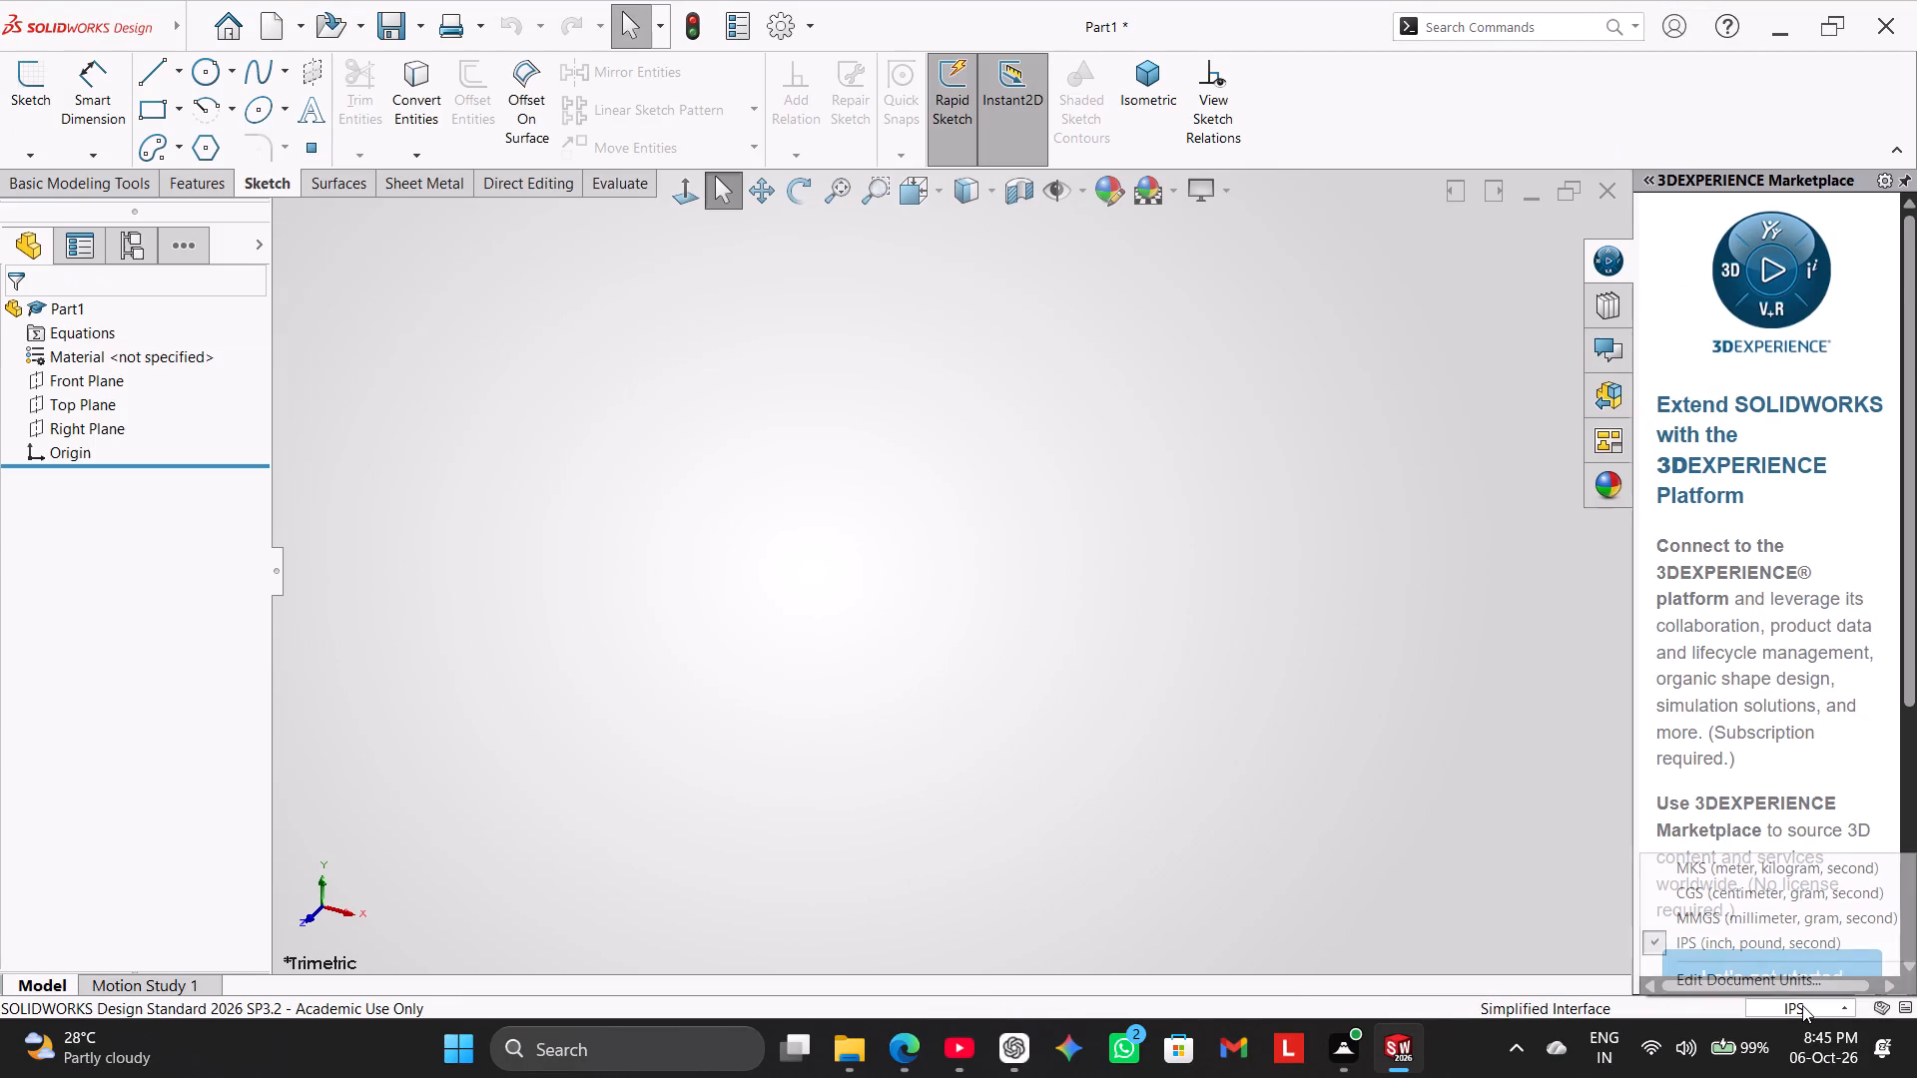
{"action": "double_click", "coordinate": [1800, 1006]}
{"action": "left_click", "coordinate": [1793, 1007]}
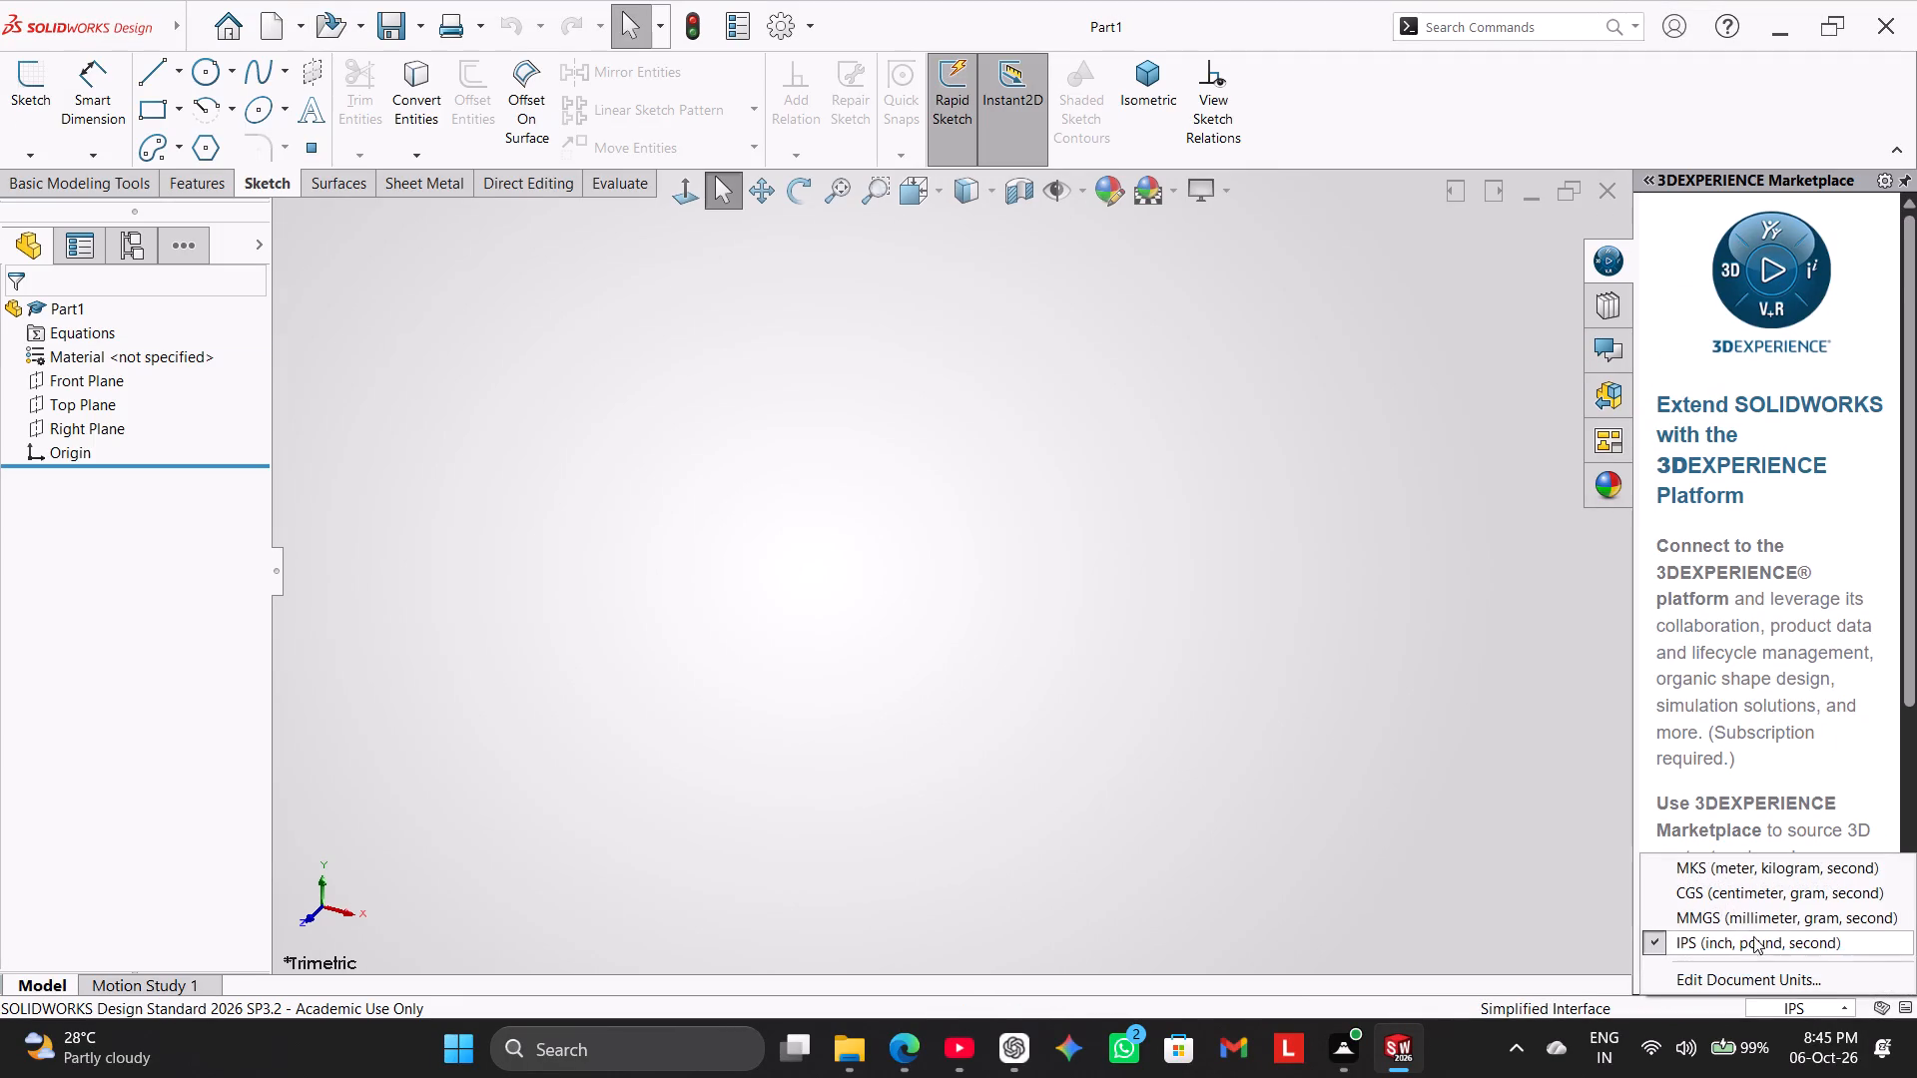
{"action": "left_click", "coordinate": [1736, 922]}
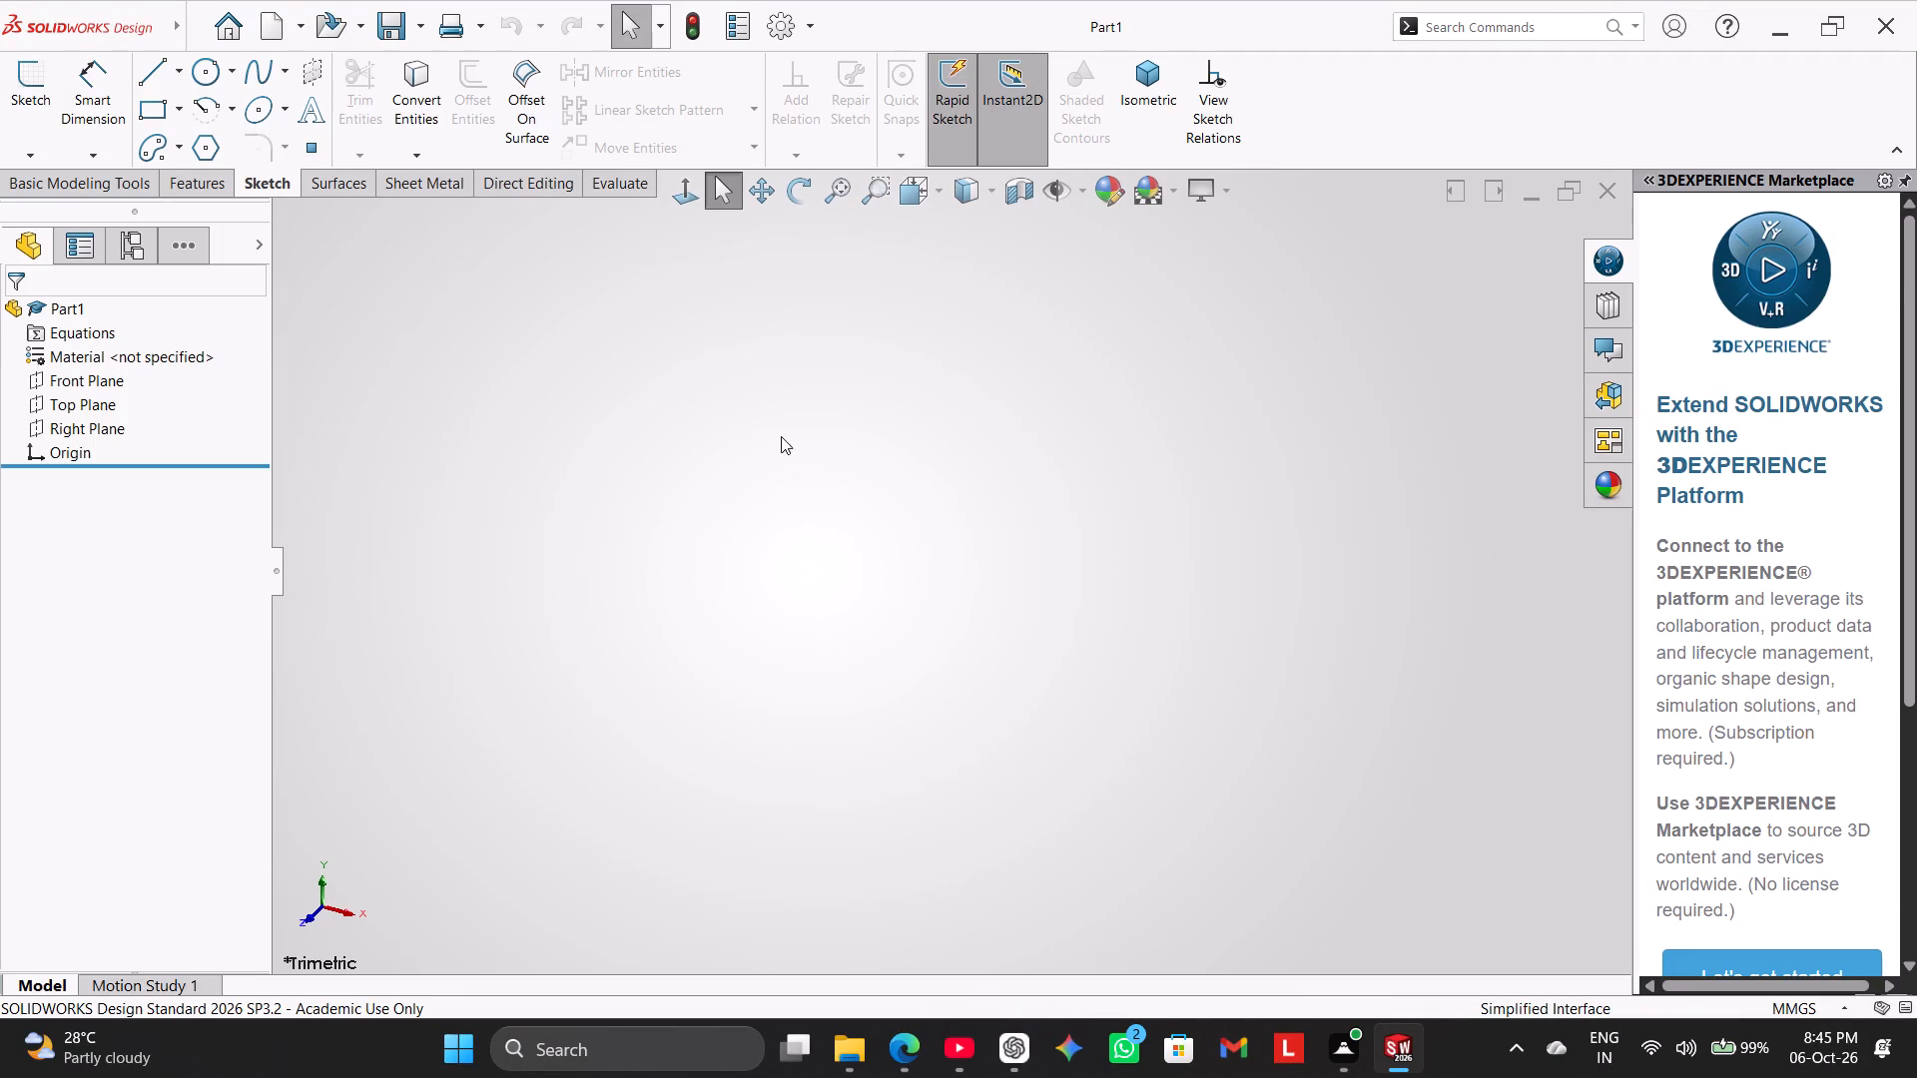
Change the viewport scene to a plain white background.
{"action": "right_click", "coordinate": [767, 441]}
{"action": "left_click", "coordinate": [617, 536]}
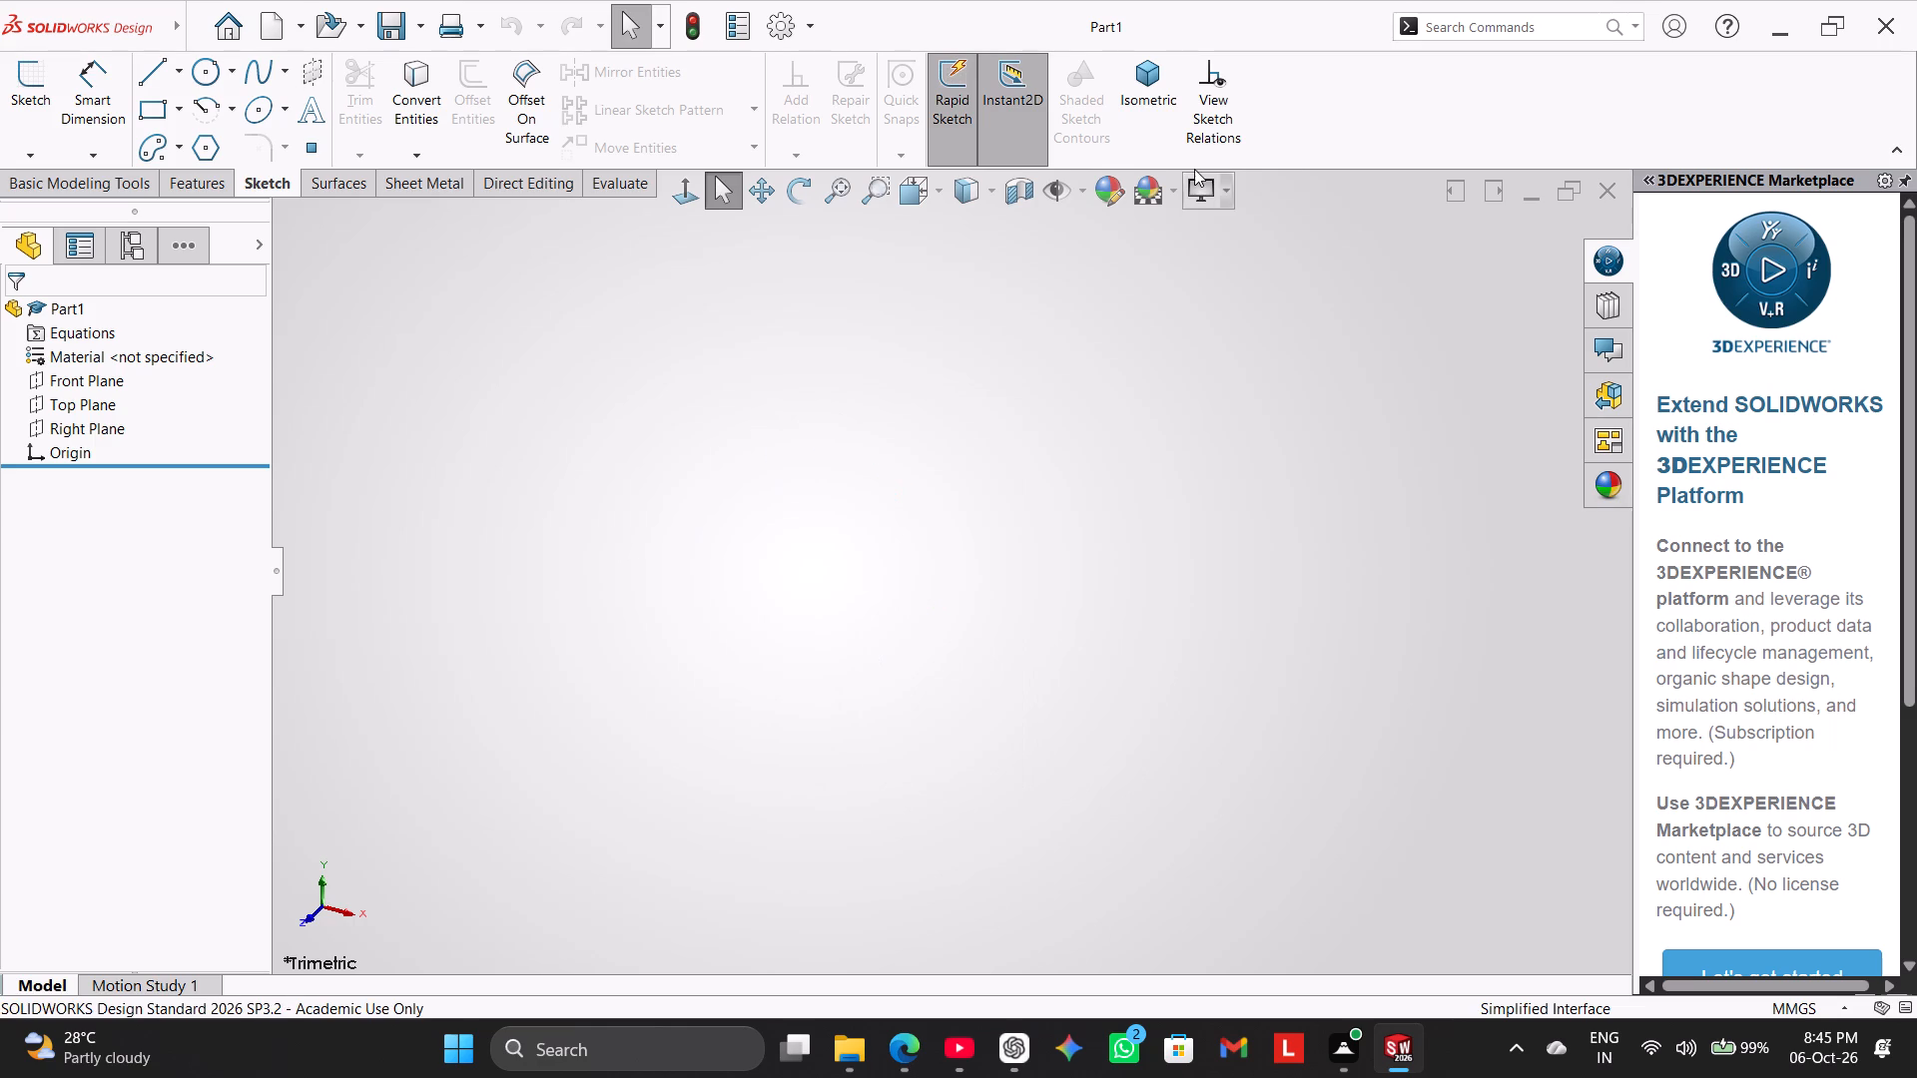
{"action": "left_click", "coordinate": [1205, 195]}
{"action": "left_click", "coordinate": [1163, 241]}
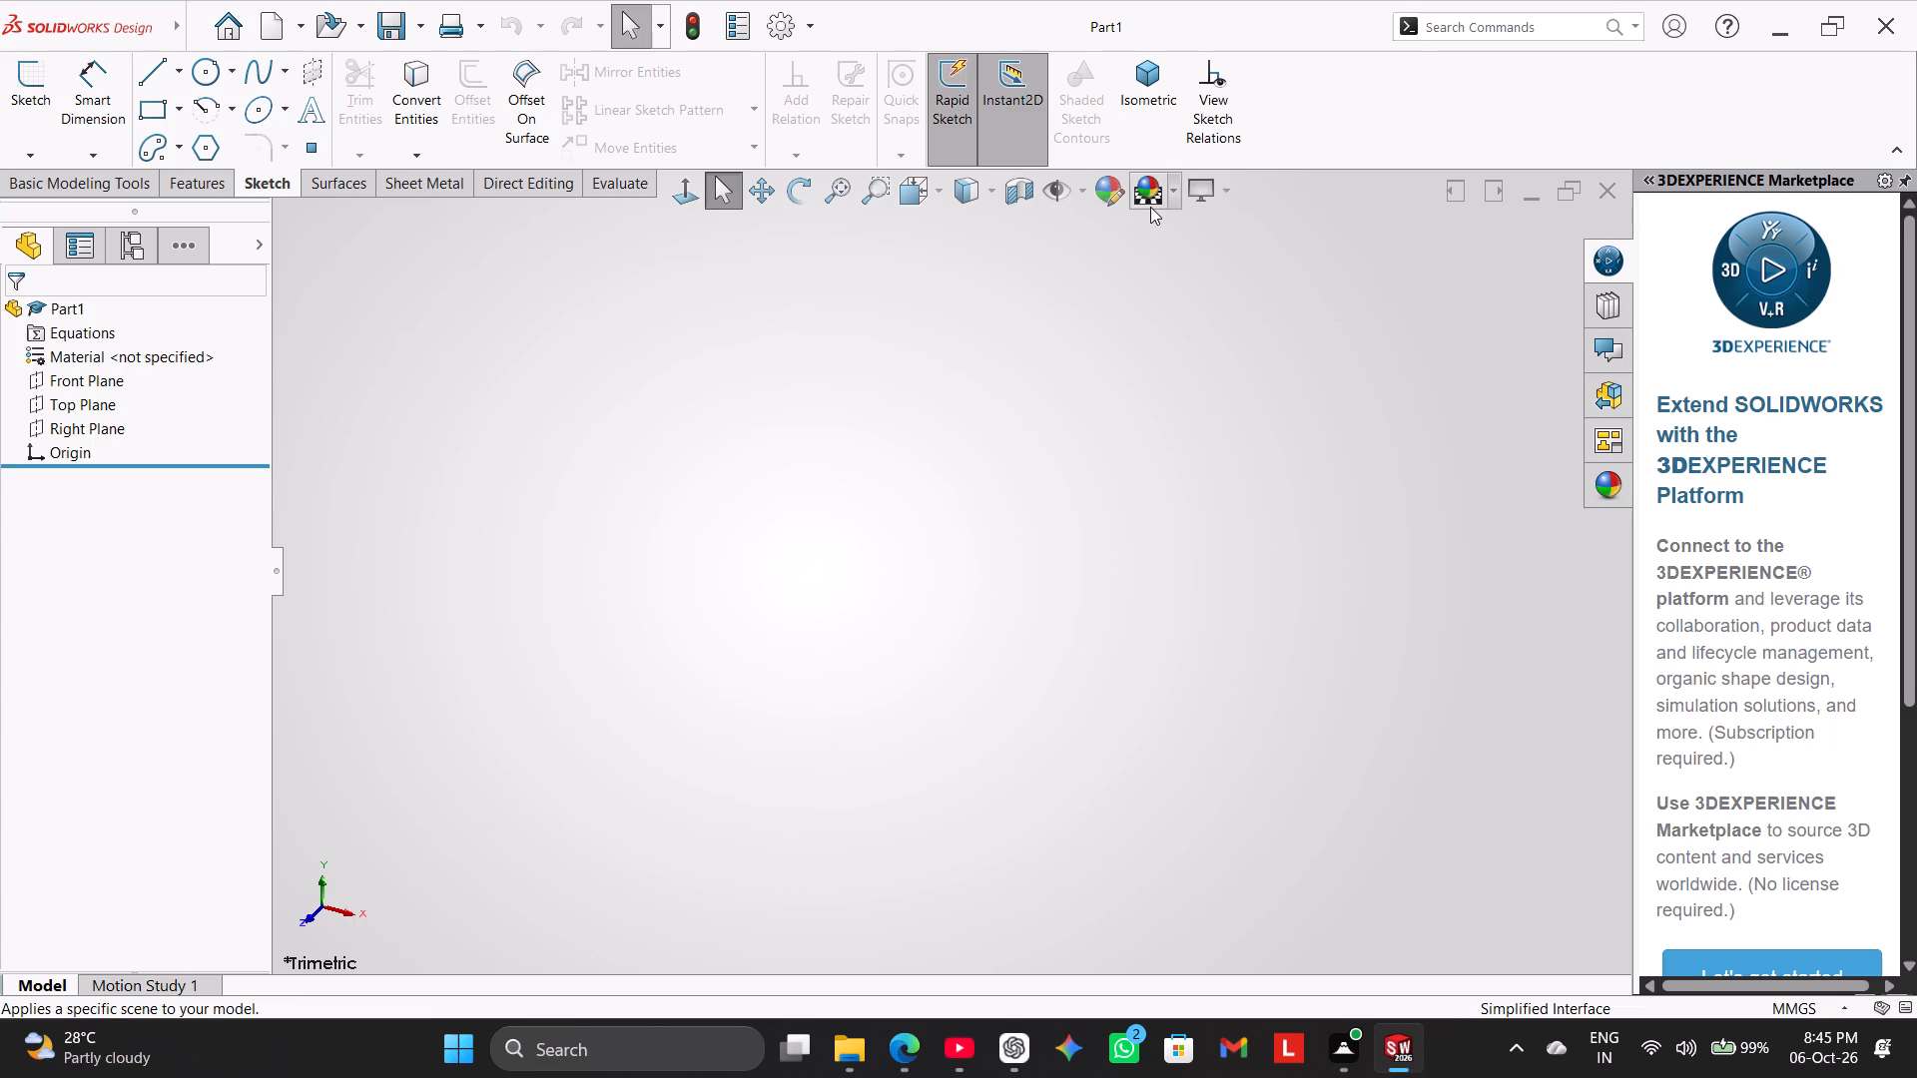
{"action": "left_click", "coordinate": [1147, 201]}
{"action": "left_click", "coordinate": [1147, 201]}
{"action": "left_click", "coordinate": [1147, 201]}
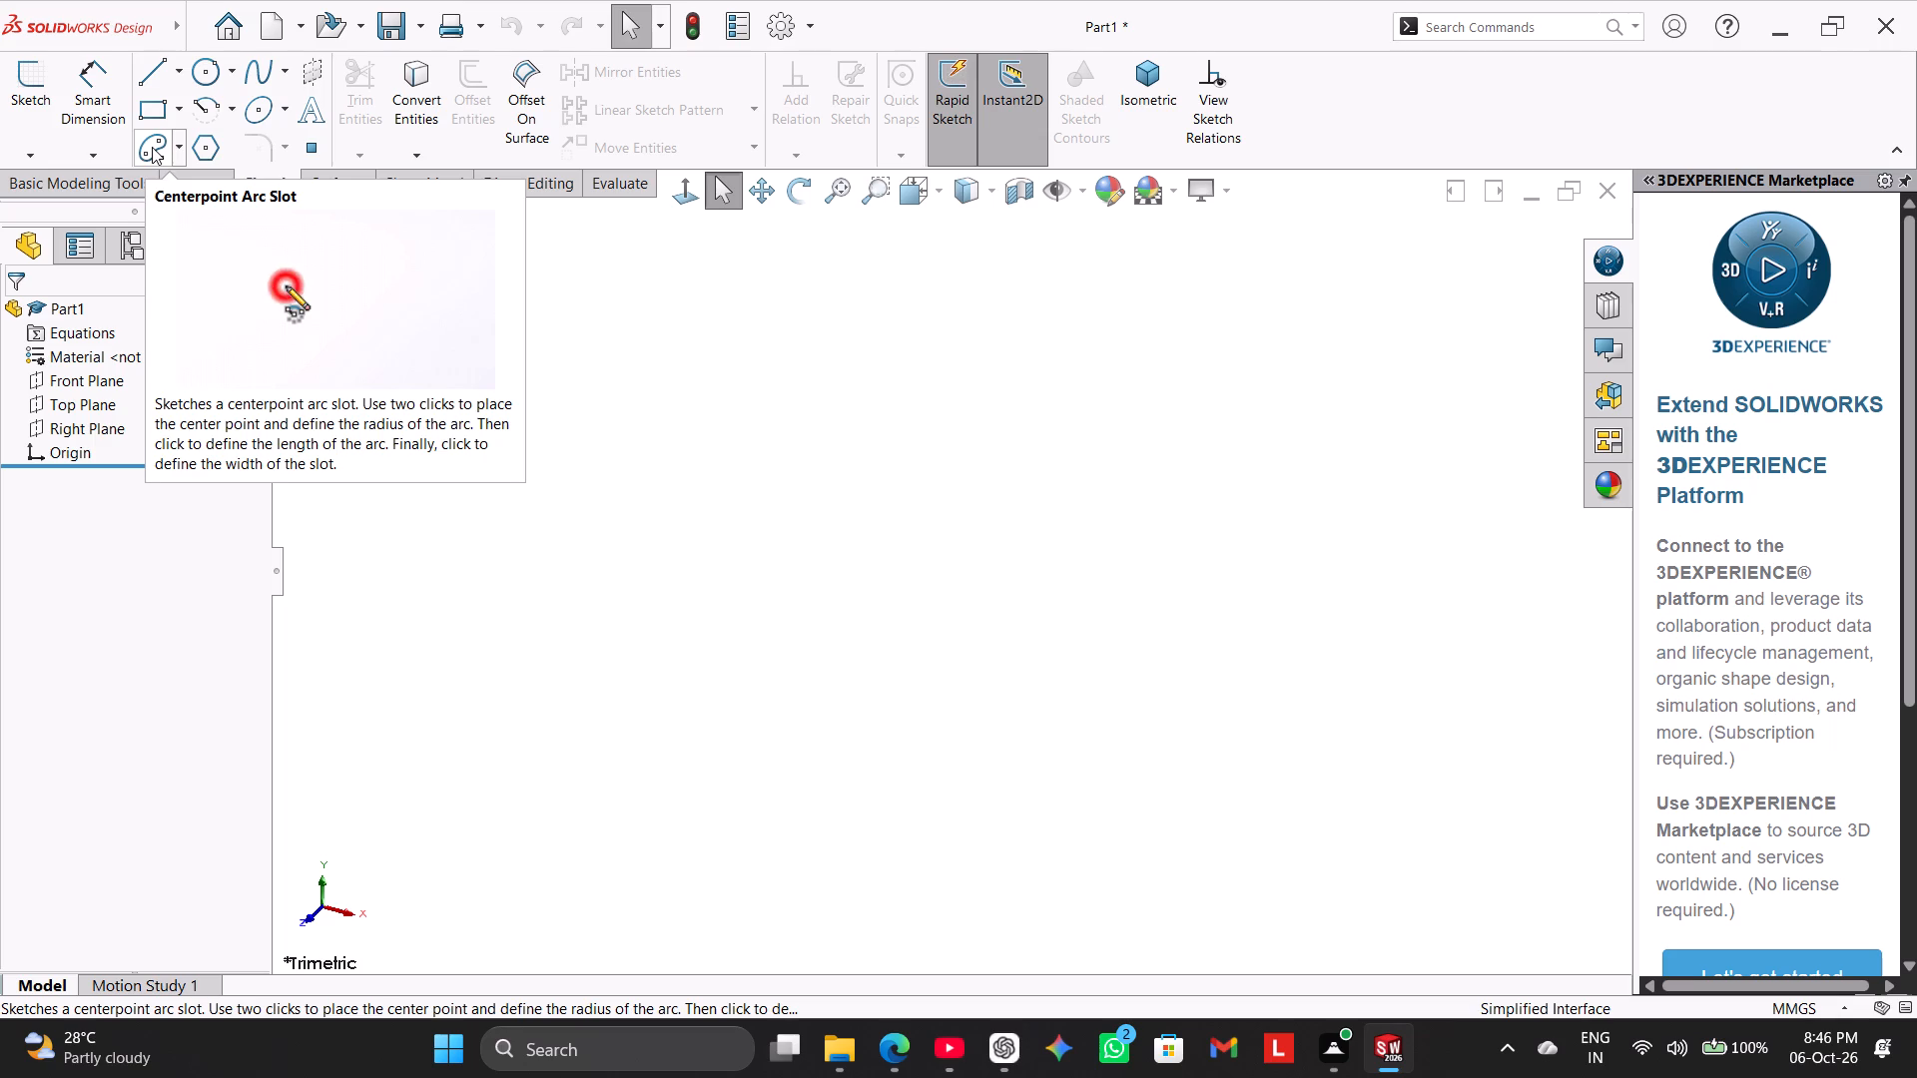
Open a new sketch on the Front Plane.
{"action": "left_click", "coordinate": [105, 381]}
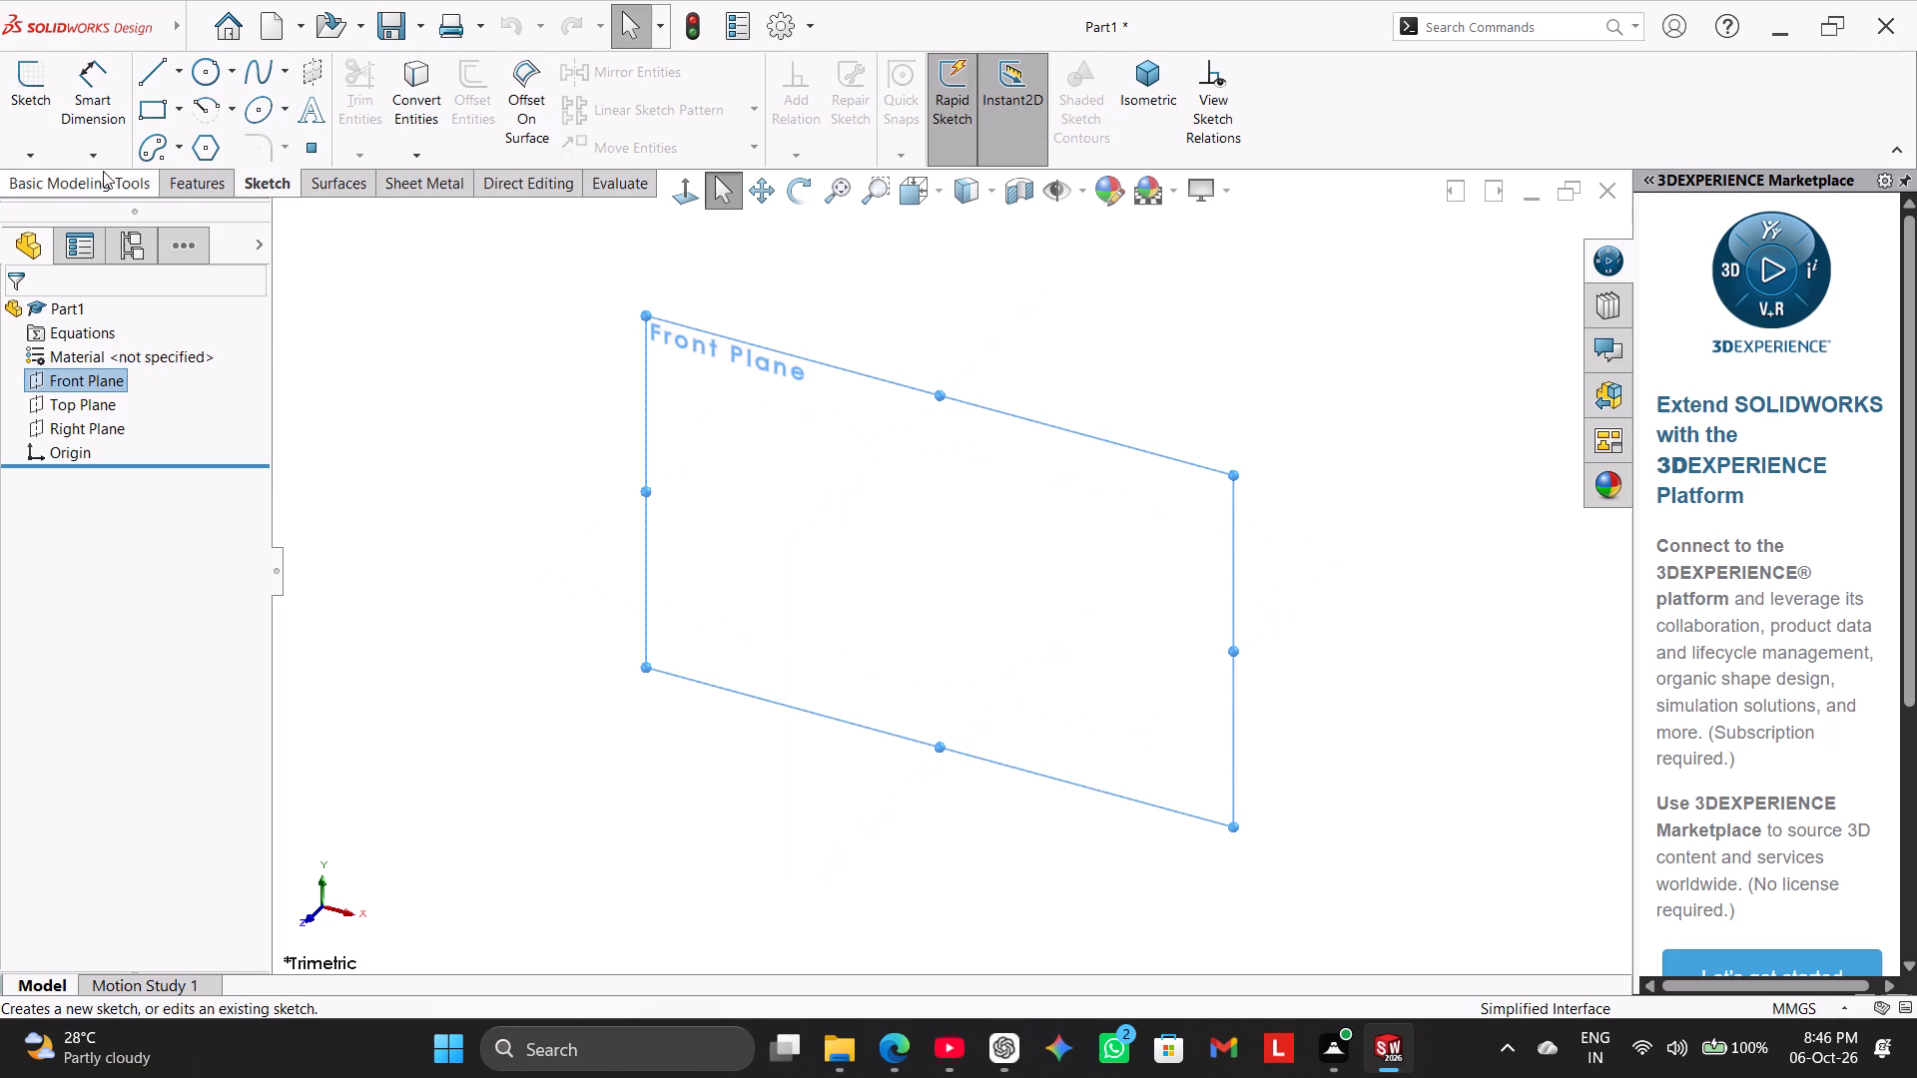
{"action": "left_click", "coordinate": [32, 85]}
{"action": "left_click", "coordinate": [515, 448]}
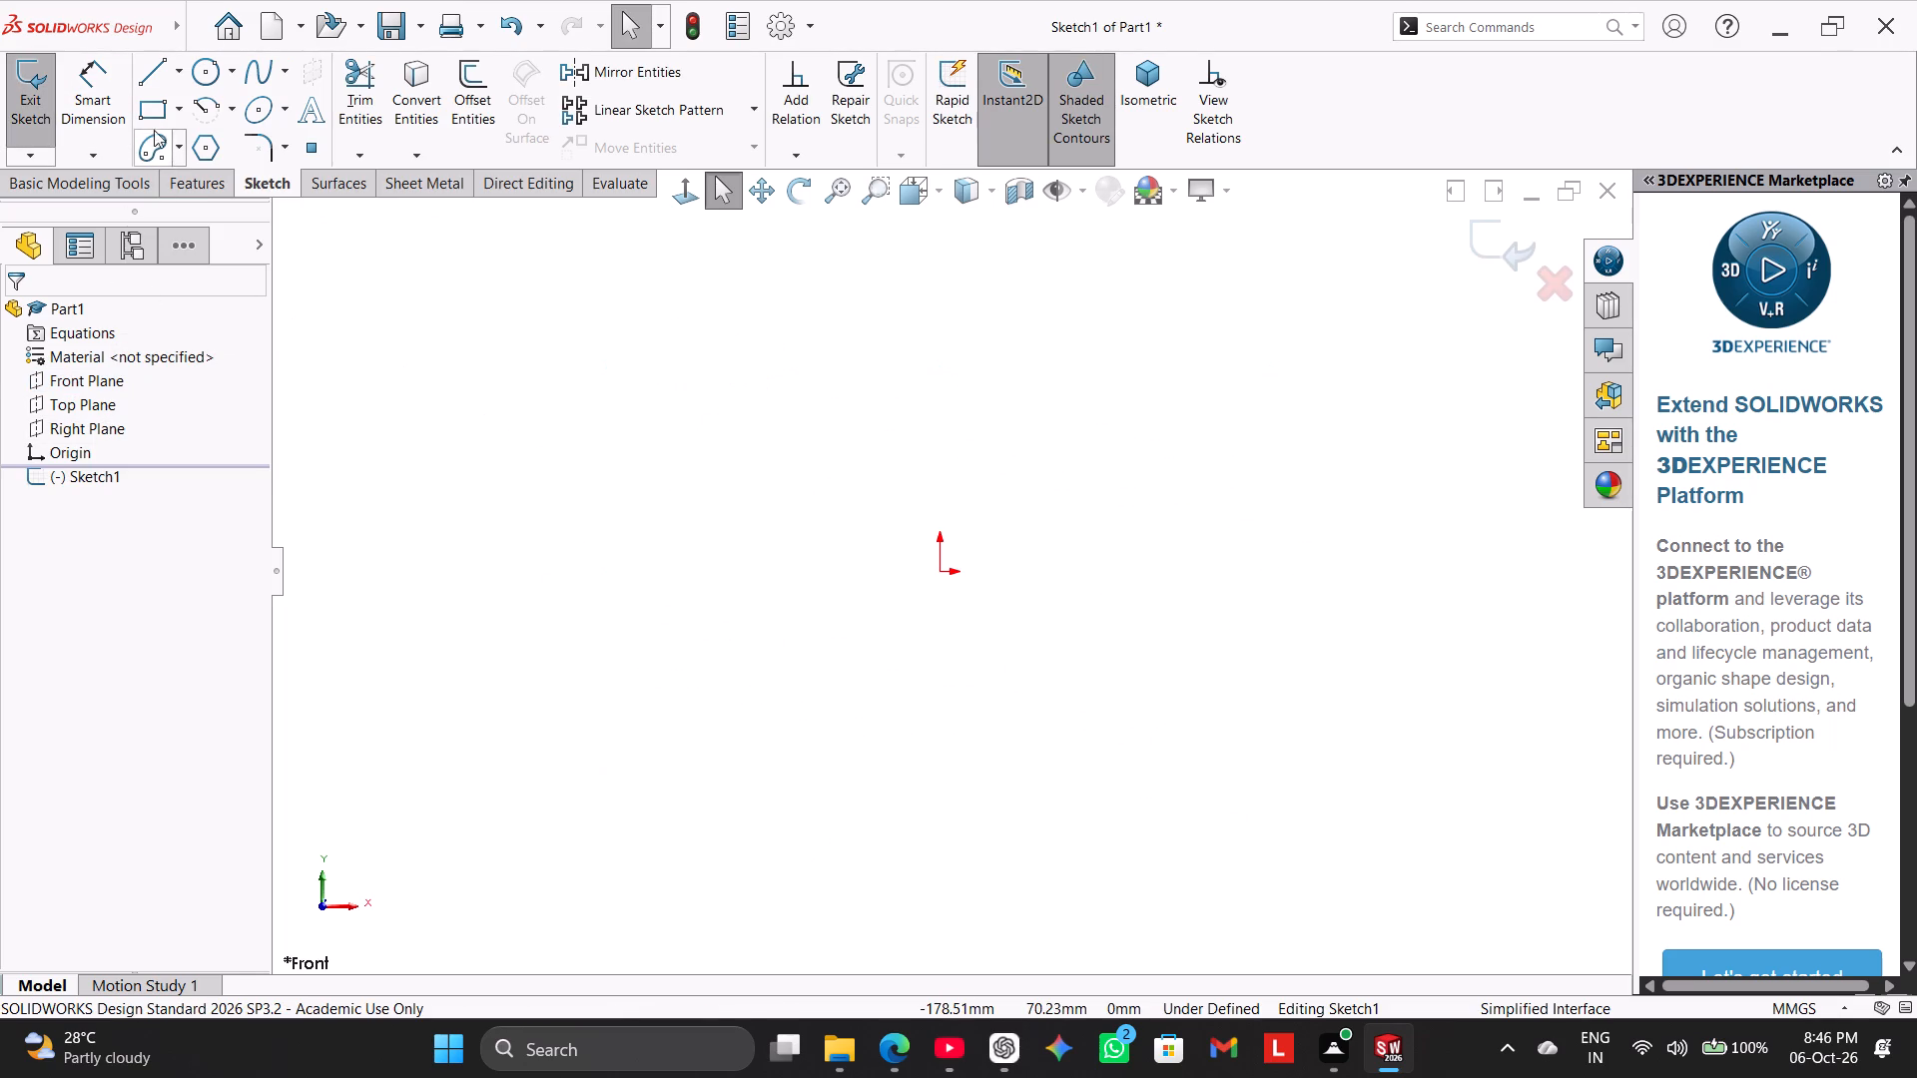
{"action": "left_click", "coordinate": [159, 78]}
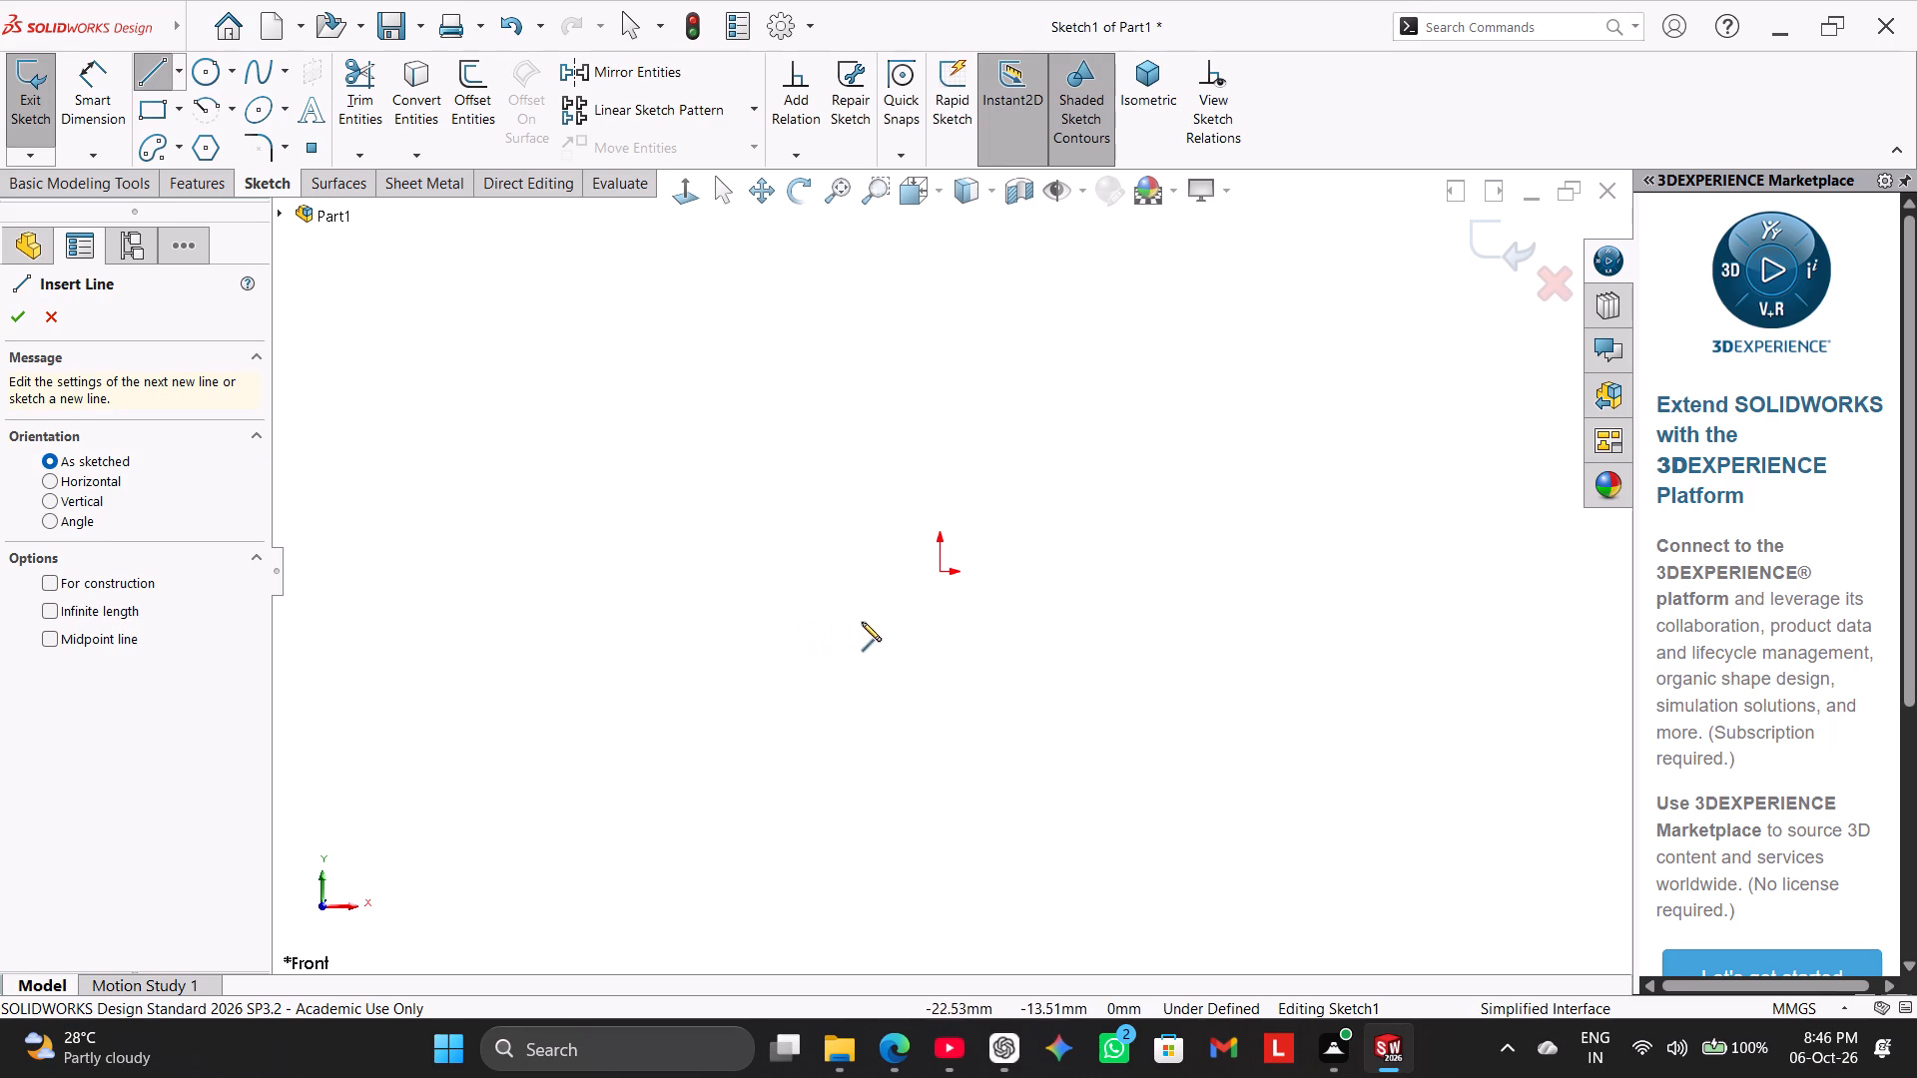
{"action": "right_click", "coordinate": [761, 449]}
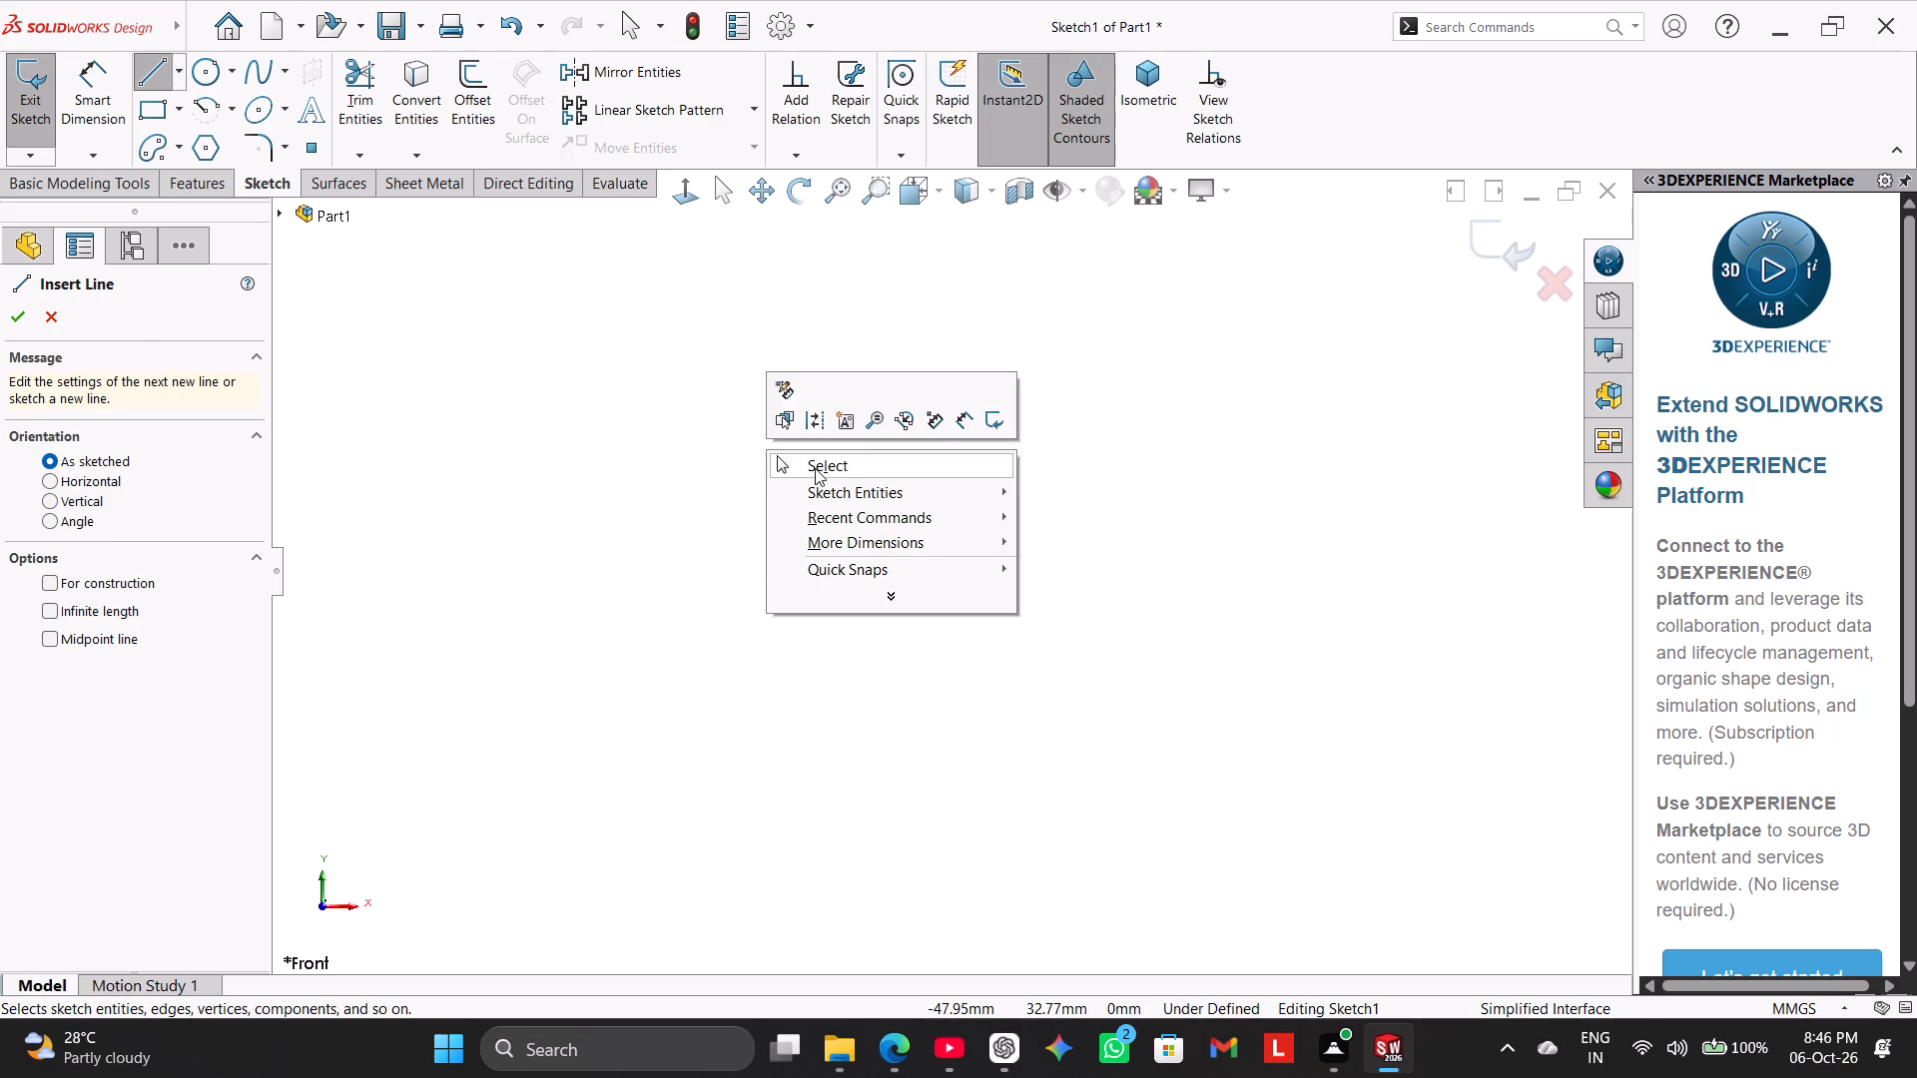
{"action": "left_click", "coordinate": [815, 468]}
Sketch a 180° centerpoint arc centred on the origin, bulging upward, with a radius of about 48.75 mm.
{"action": "left_click", "coordinate": [212, 108]}
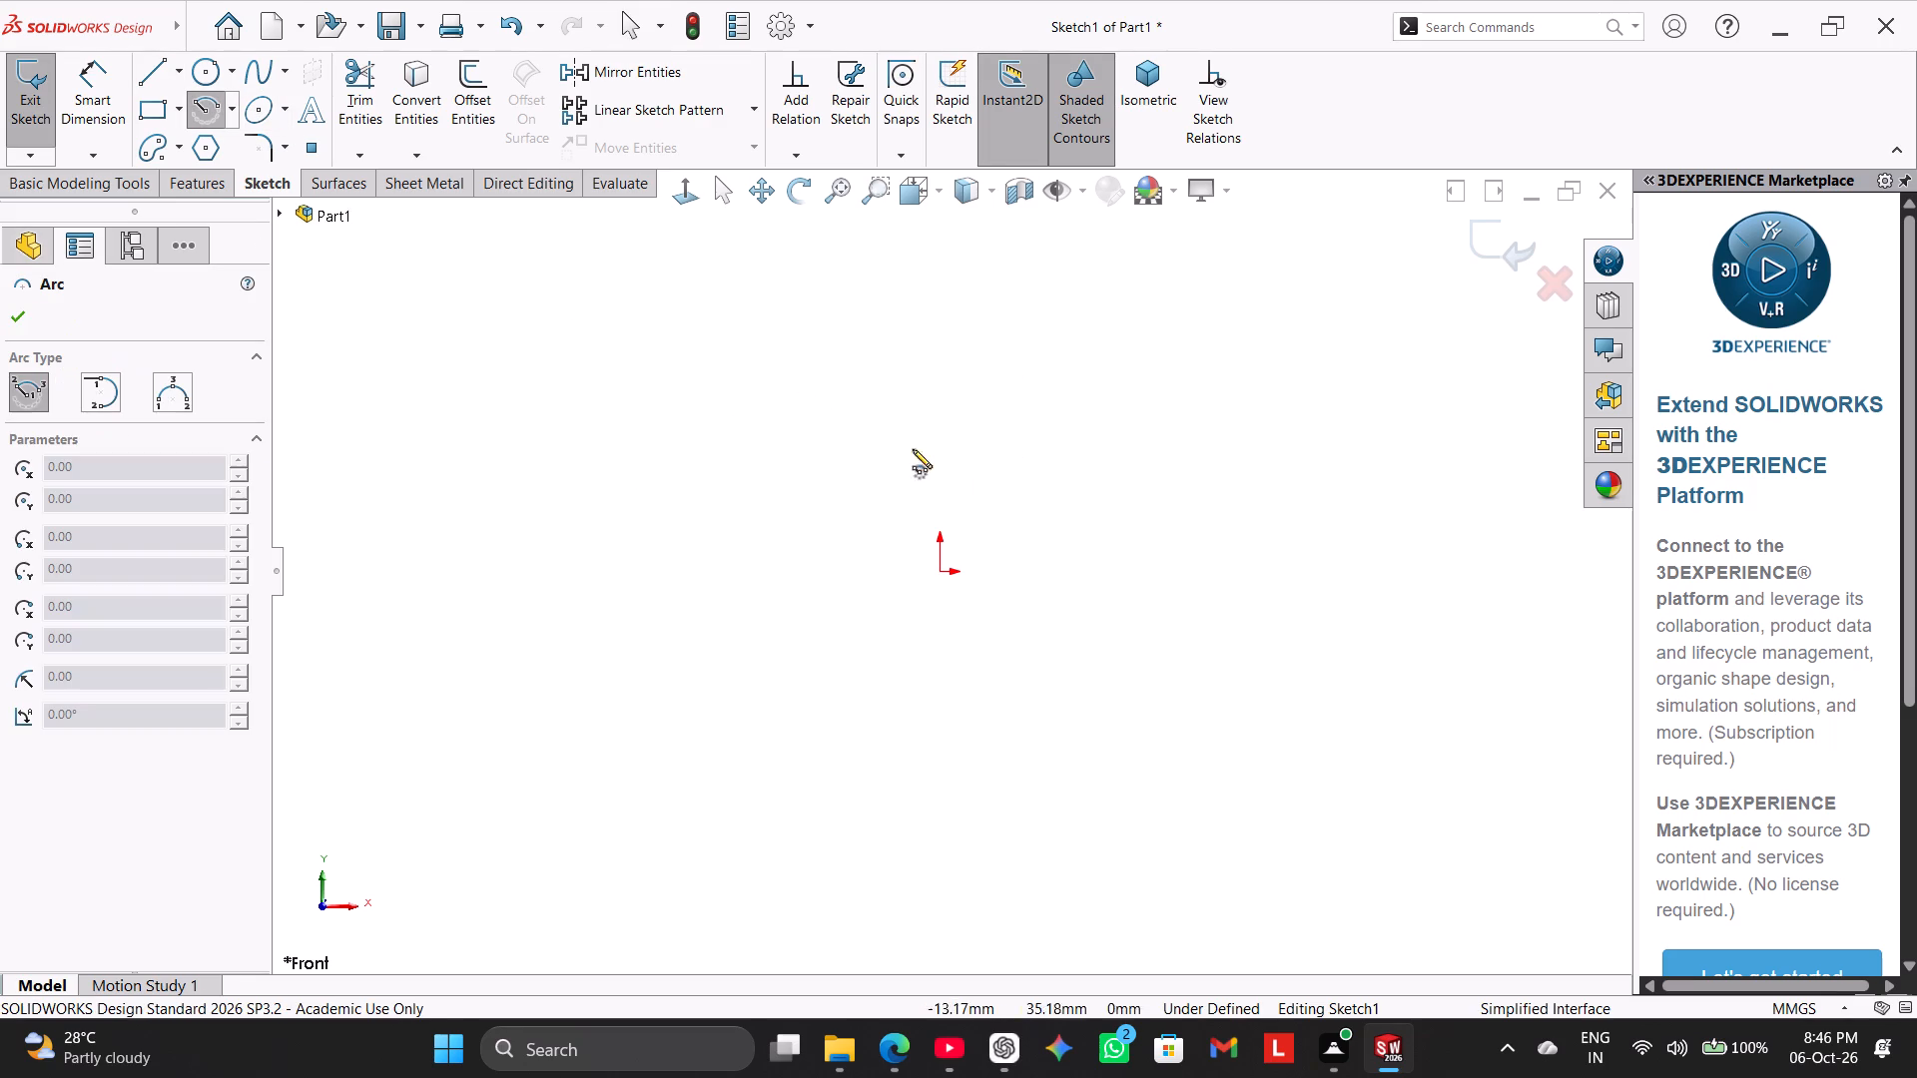
{"action": "left_click", "coordinate": [945, 571]}
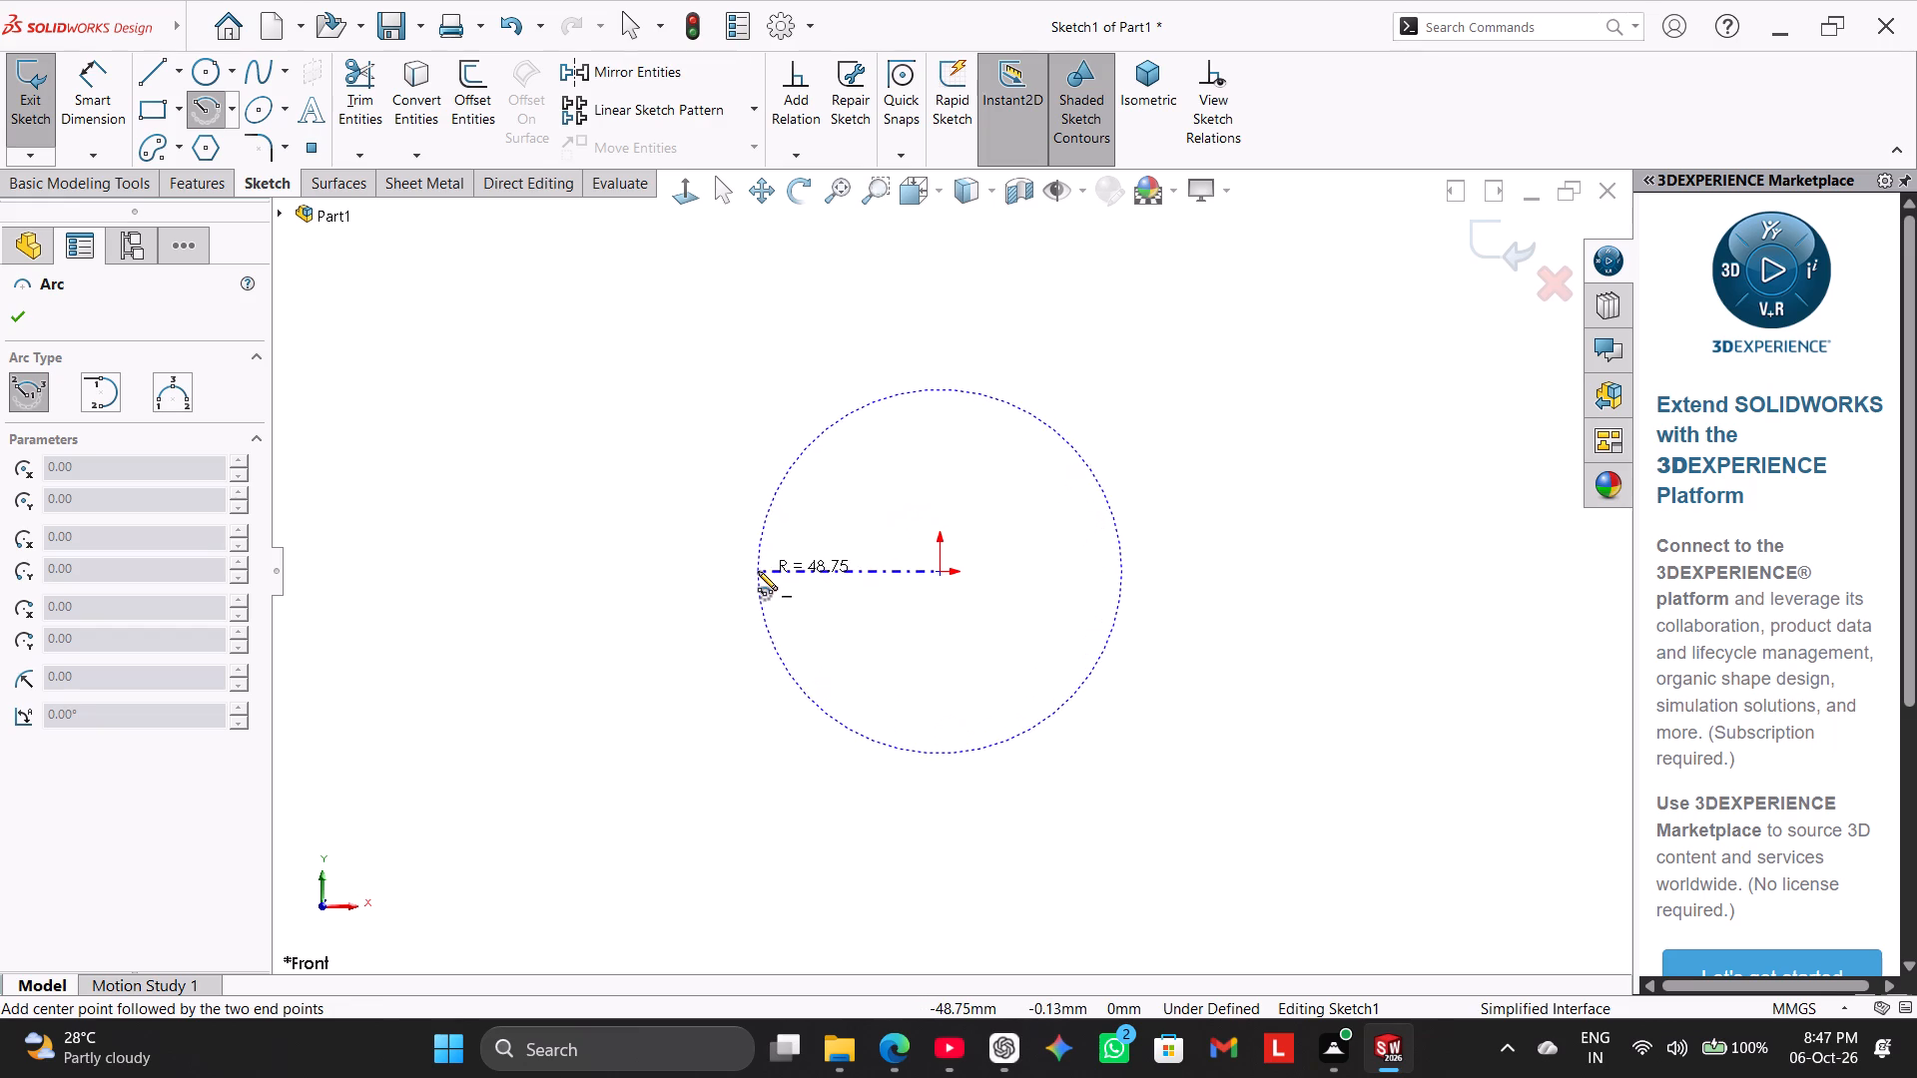
{"action": "left_click", "coordinate": [758, 571]}
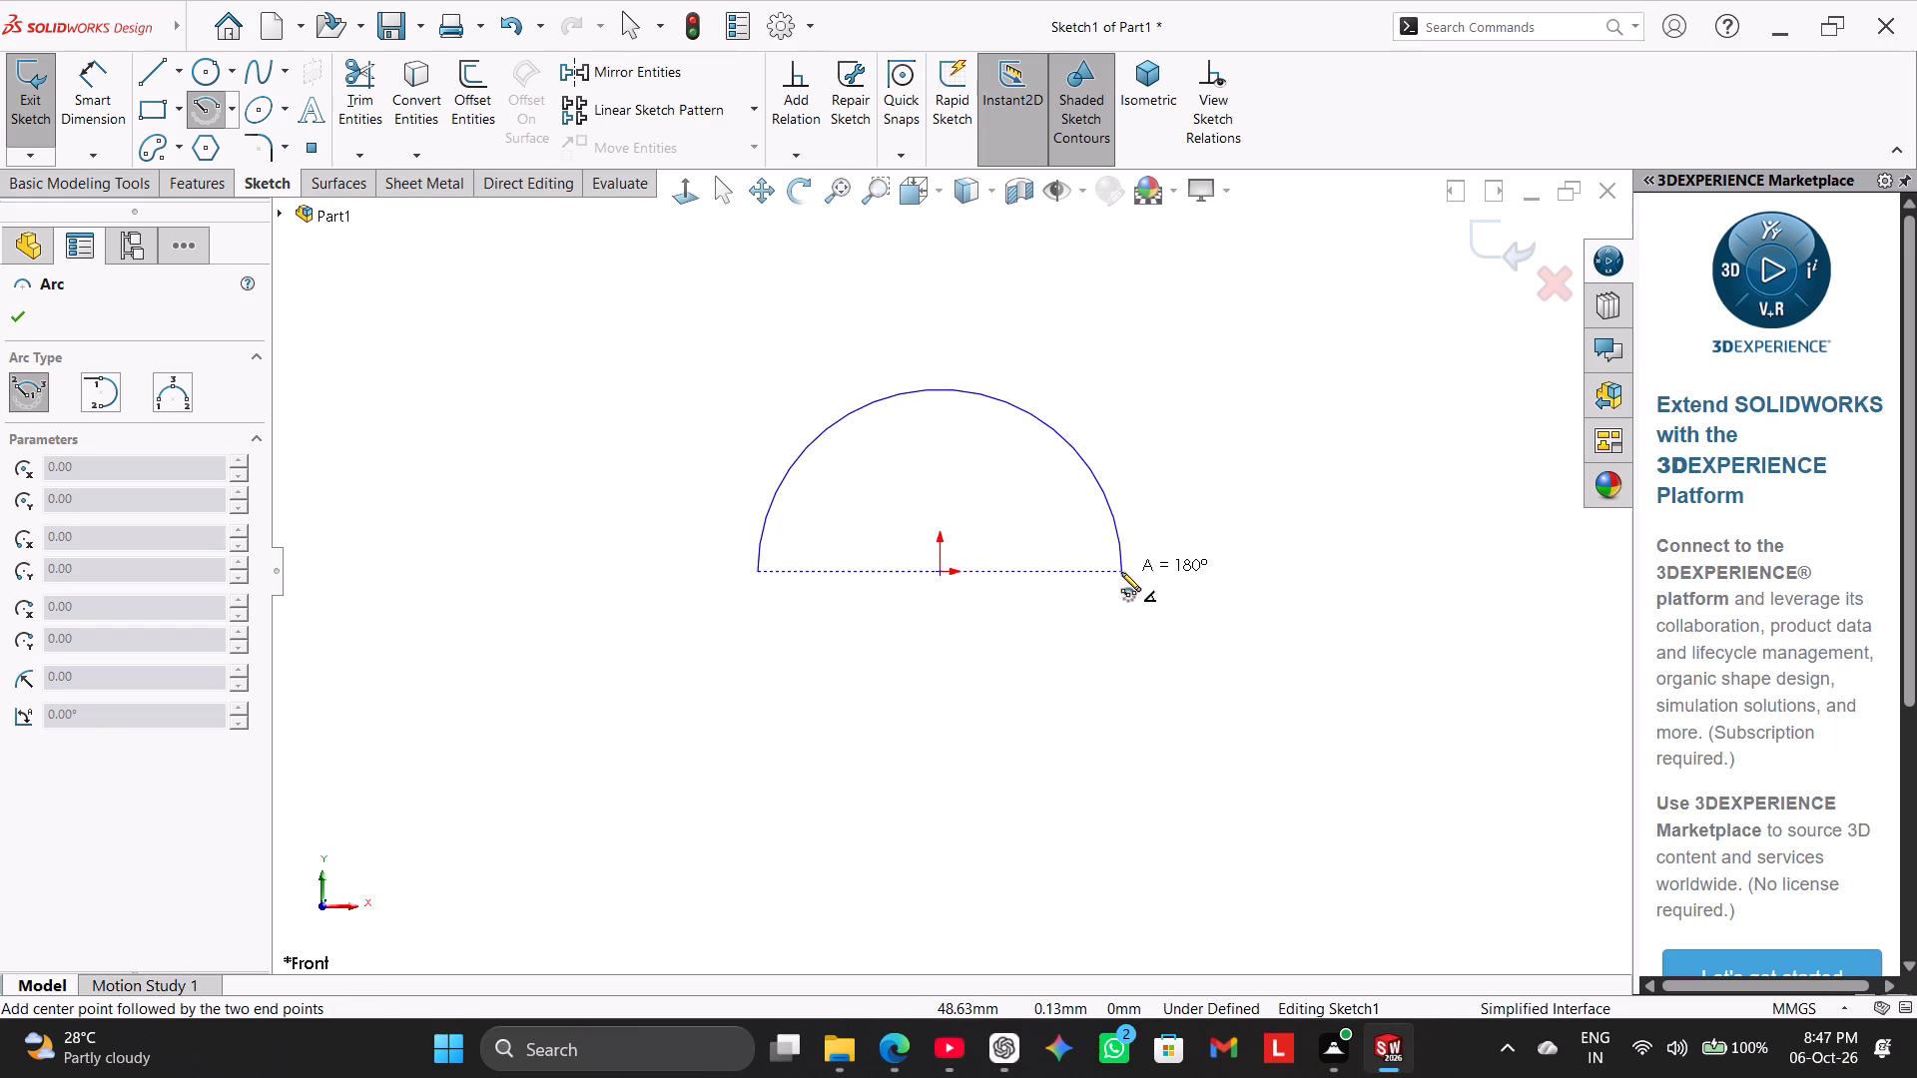
{"action": "left_click", "coordinate": [1121, 572]}
{"action": "right_click", "coordinate": [1164, 475]}
{"action": "left_click", "coordinate": [1206, 483]}
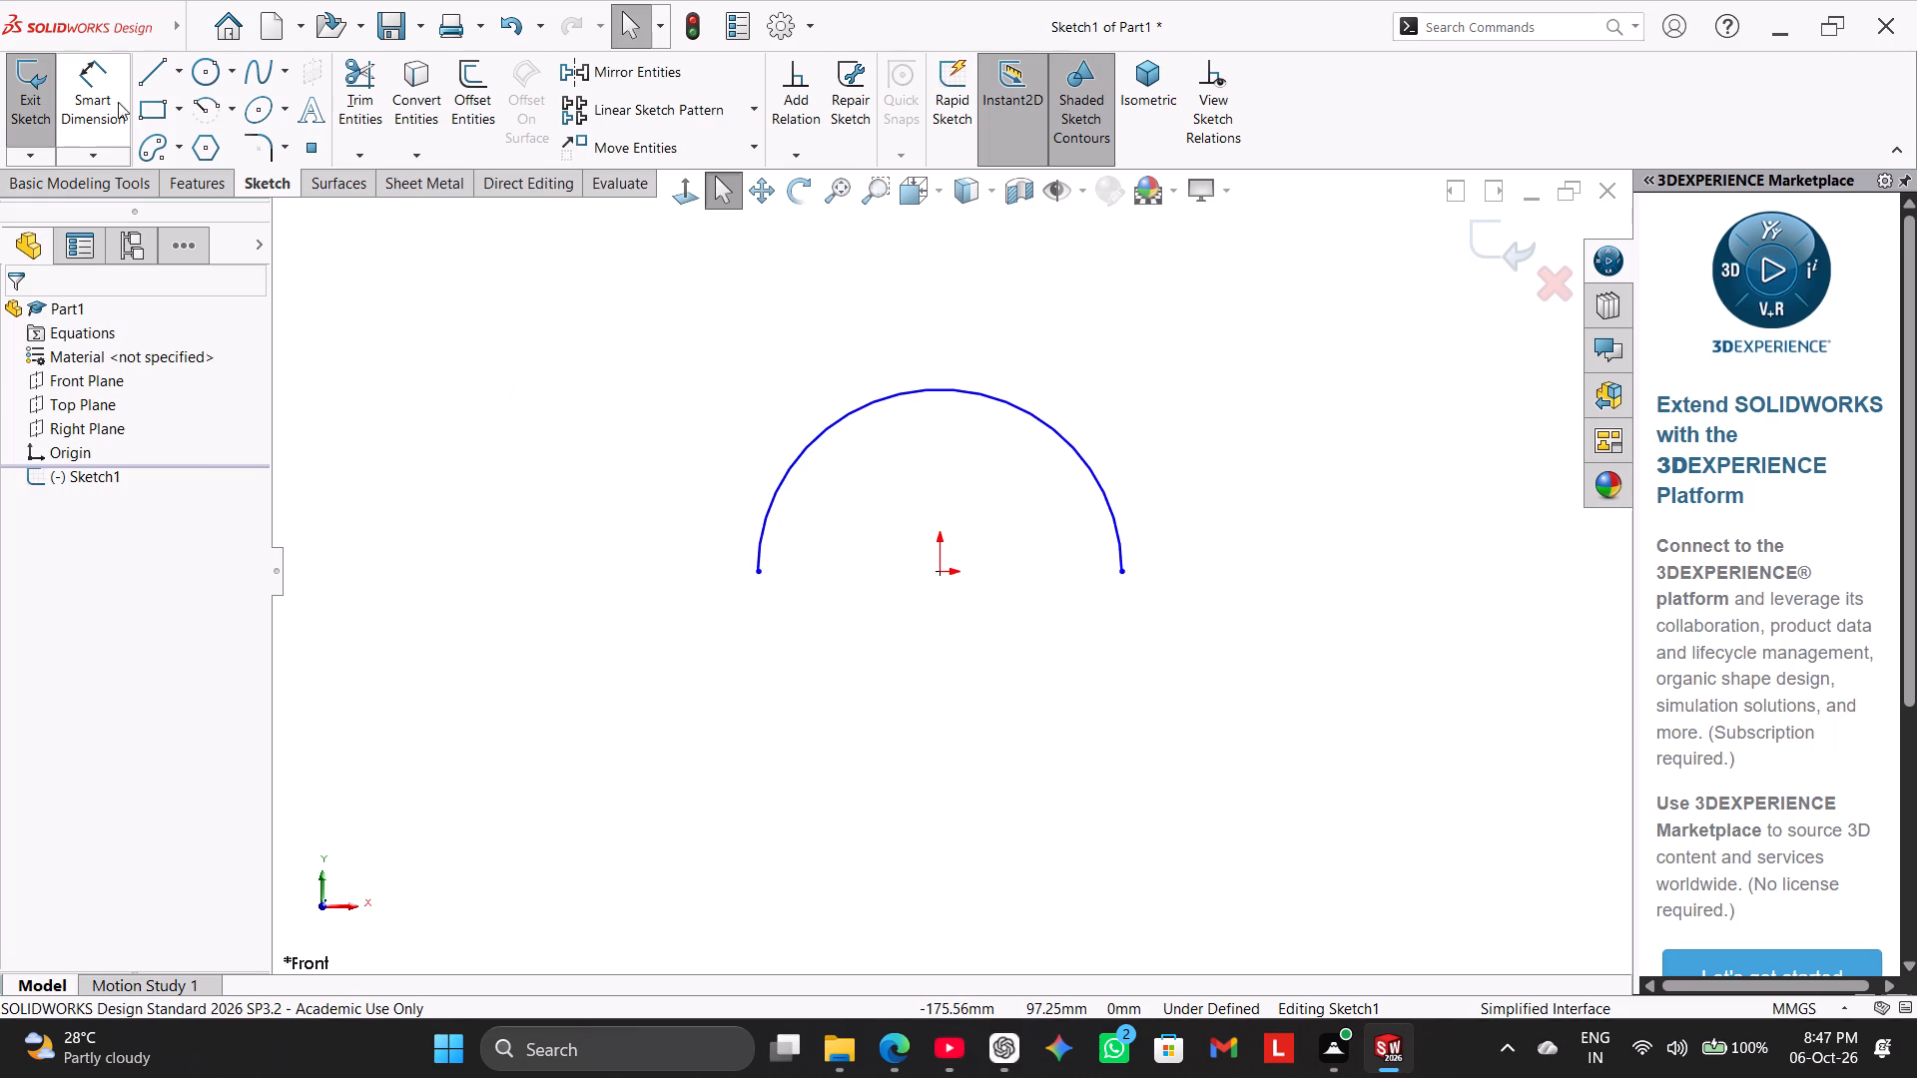
Dimension the semicircular arc with a radius of 30 mm.
{"action": "left_click", "coordinate": [108, 95]}
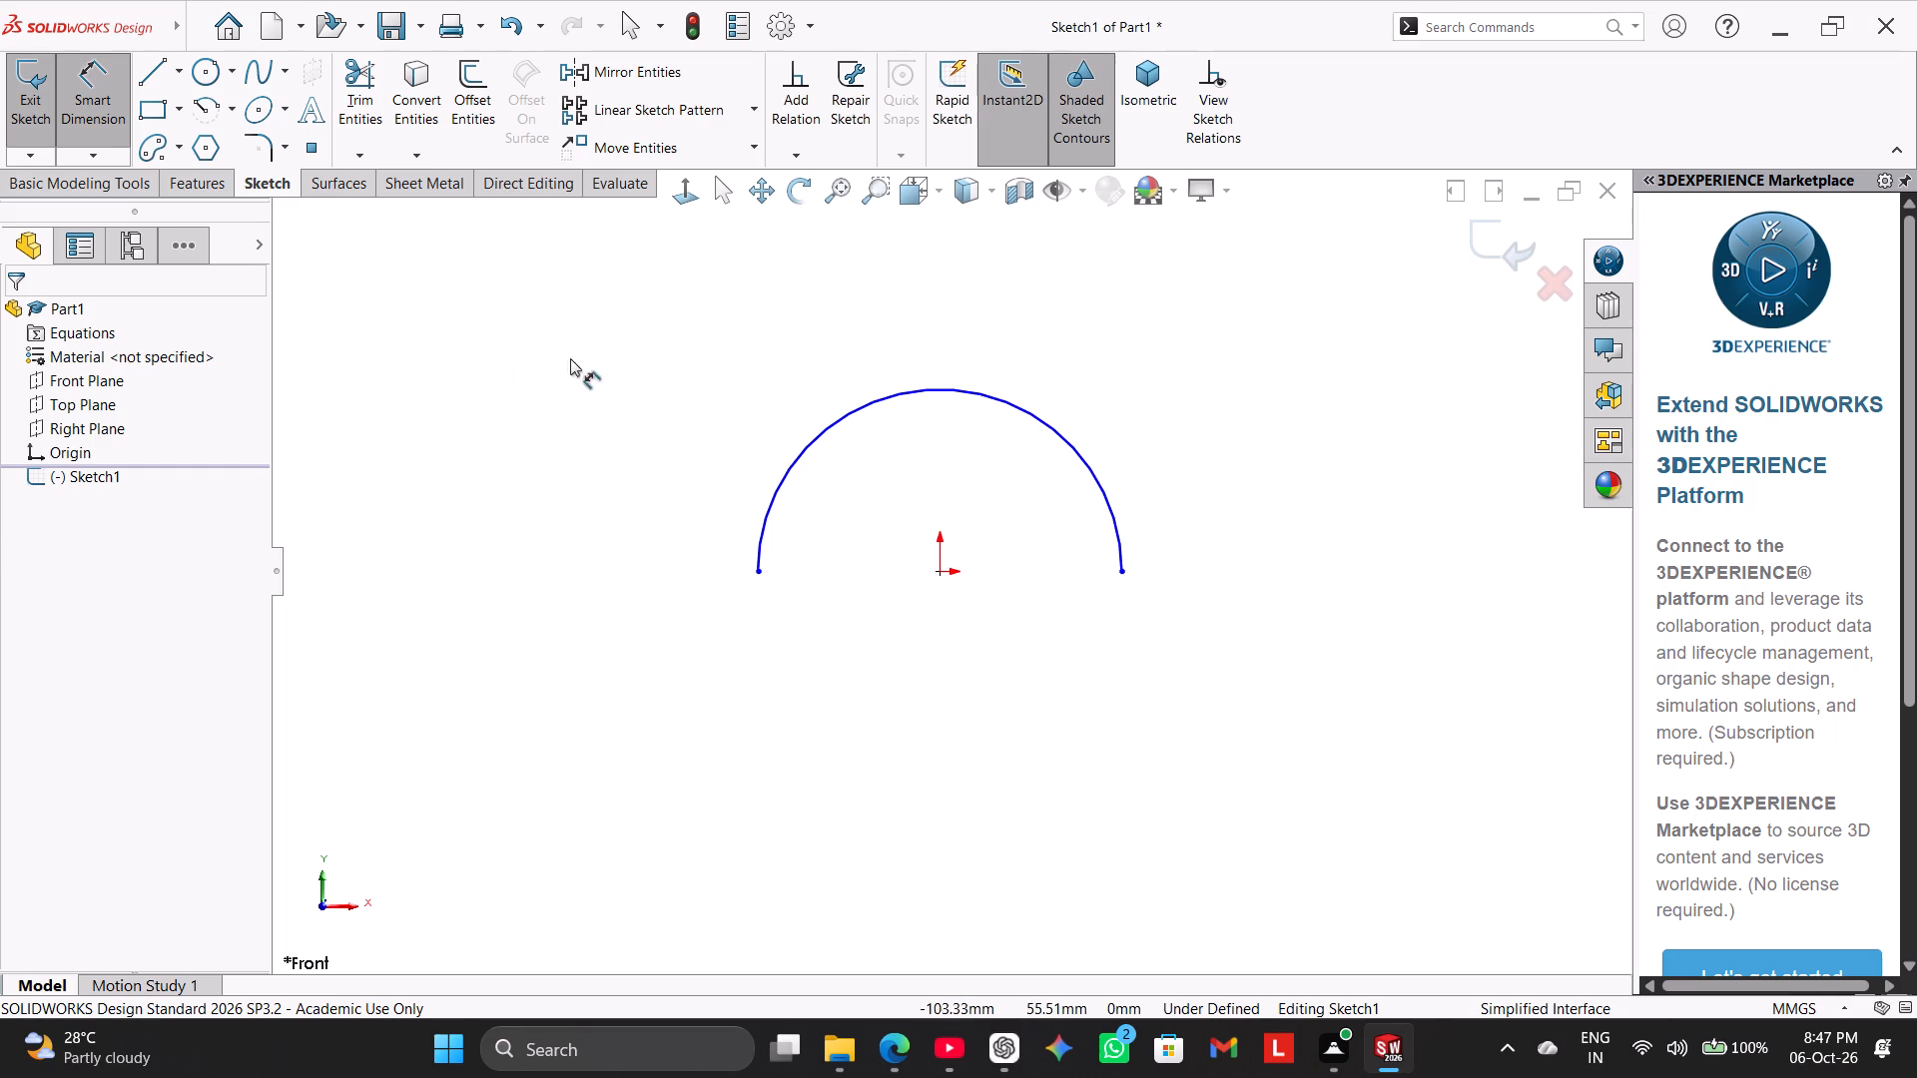
{"action": "left_click", "coordinate": [938, 384]}
{"action": "left_click_drag", "start_coordinate": [1070, 320], "coordinate": [1081, 326]}
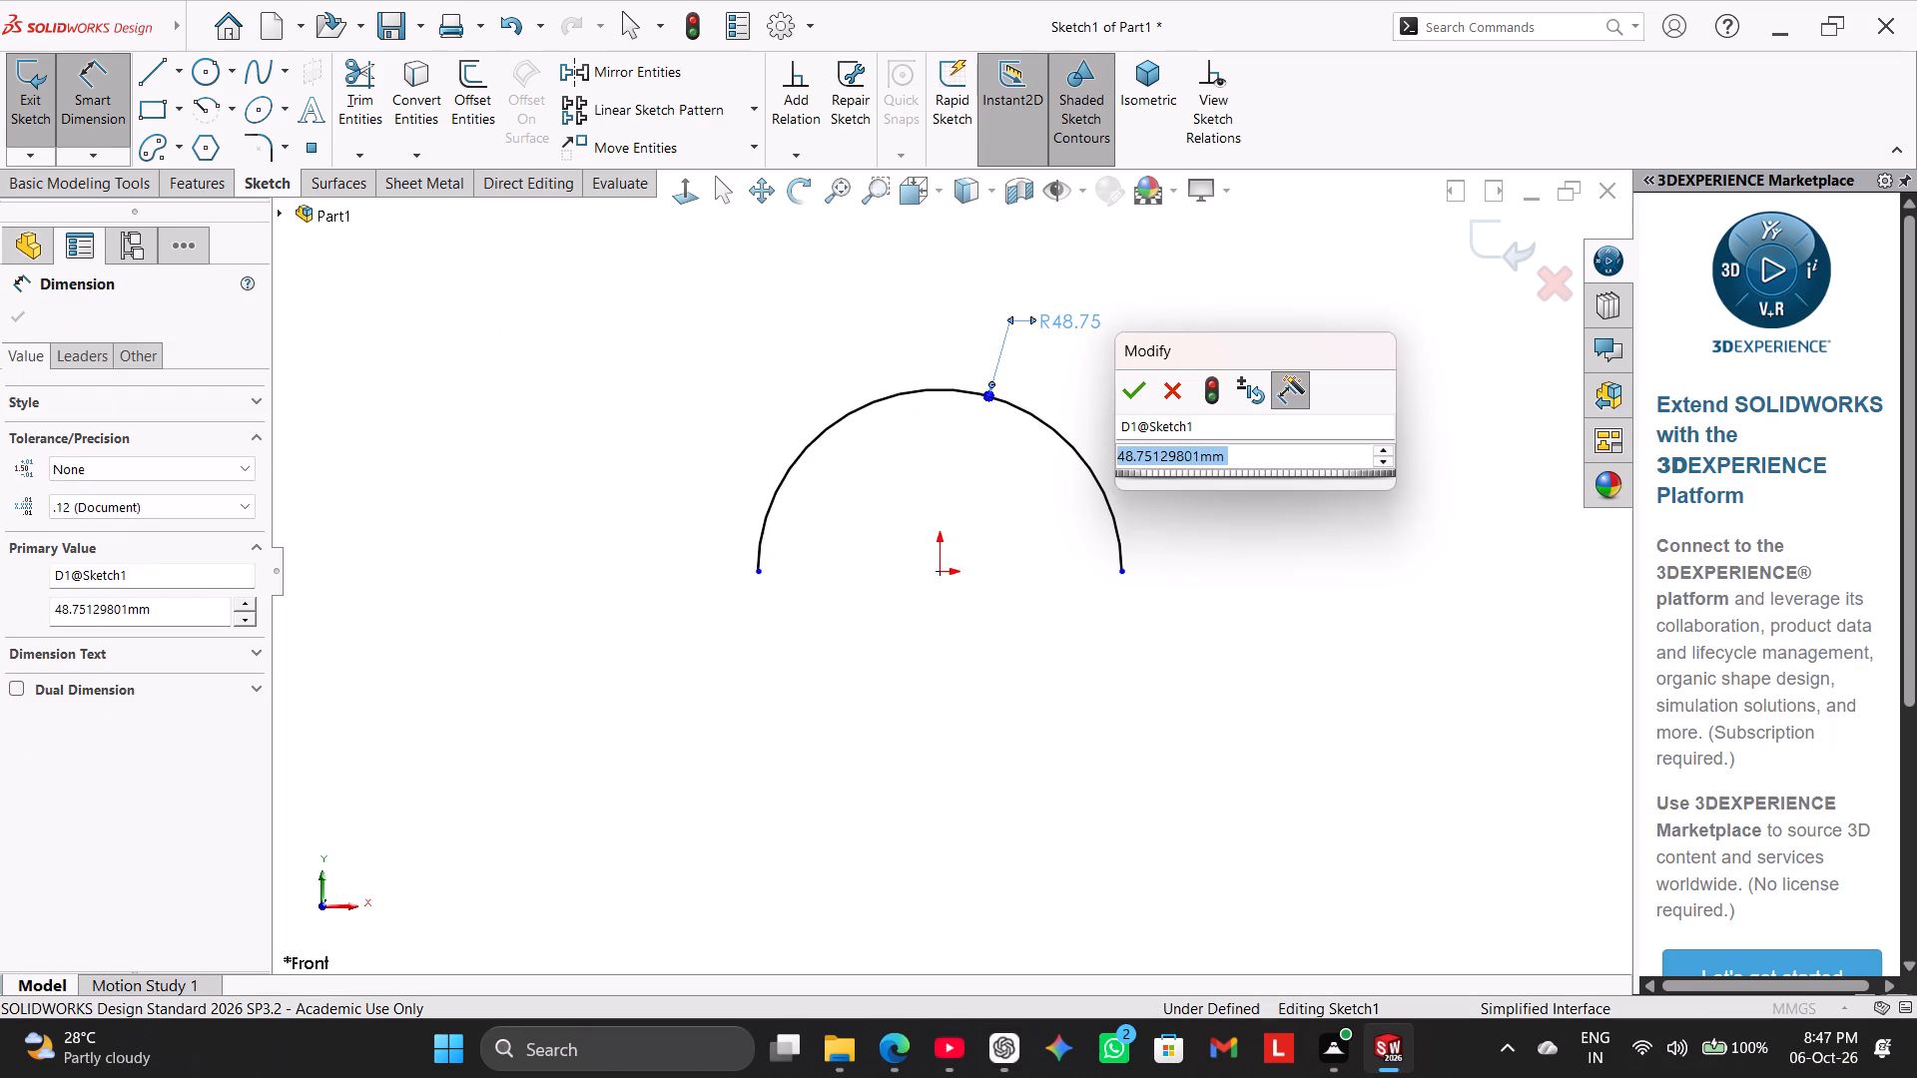
{"action": "key", "text": "3"}
{"action": "key", "text": "0"}
{"action": "key", "text": "Return"}
{"action": "left_click_drag", "start_coordinate": [1354, 2], "coordinate": [1228, 35]}
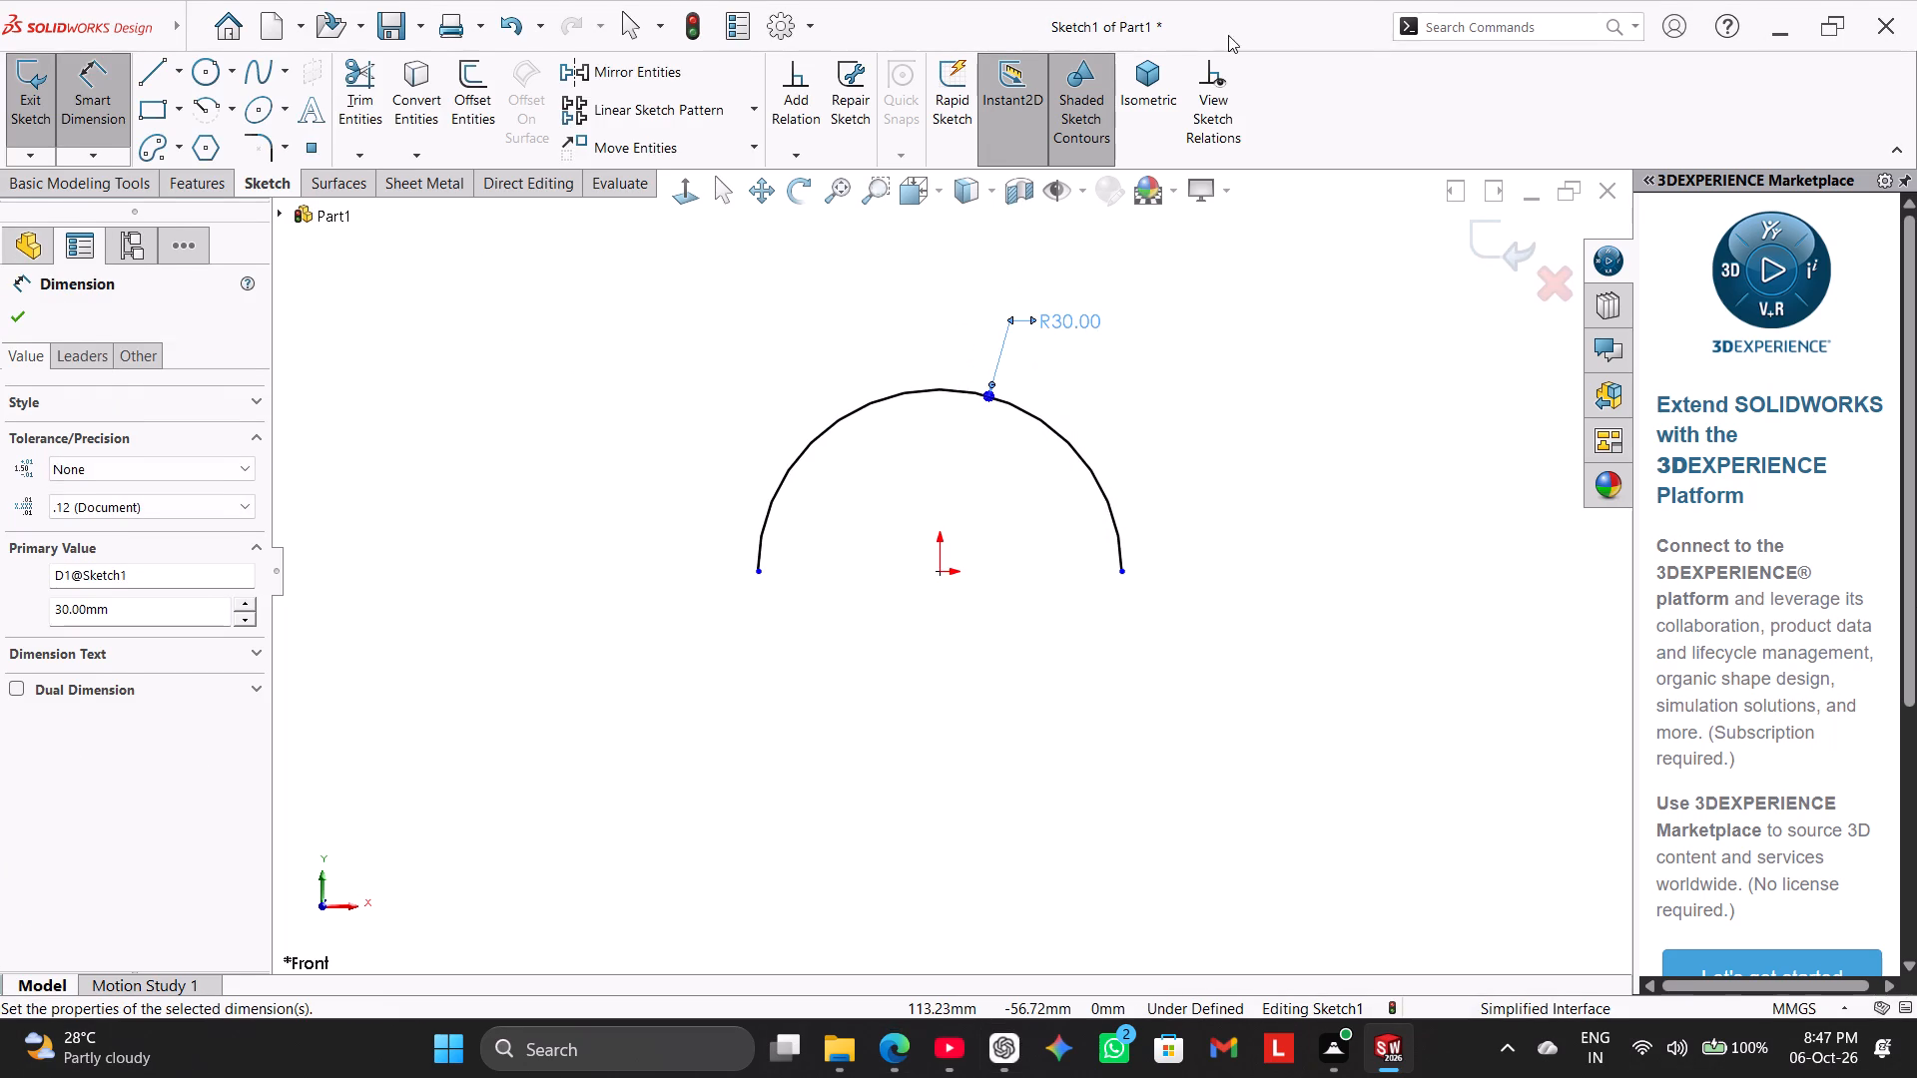
{"action": "left_click_drag", "start_coordinate": [1228, 35], "coordinate": [621, 0]}
{"action": "left_click", "coordinate": [1830, 48]}
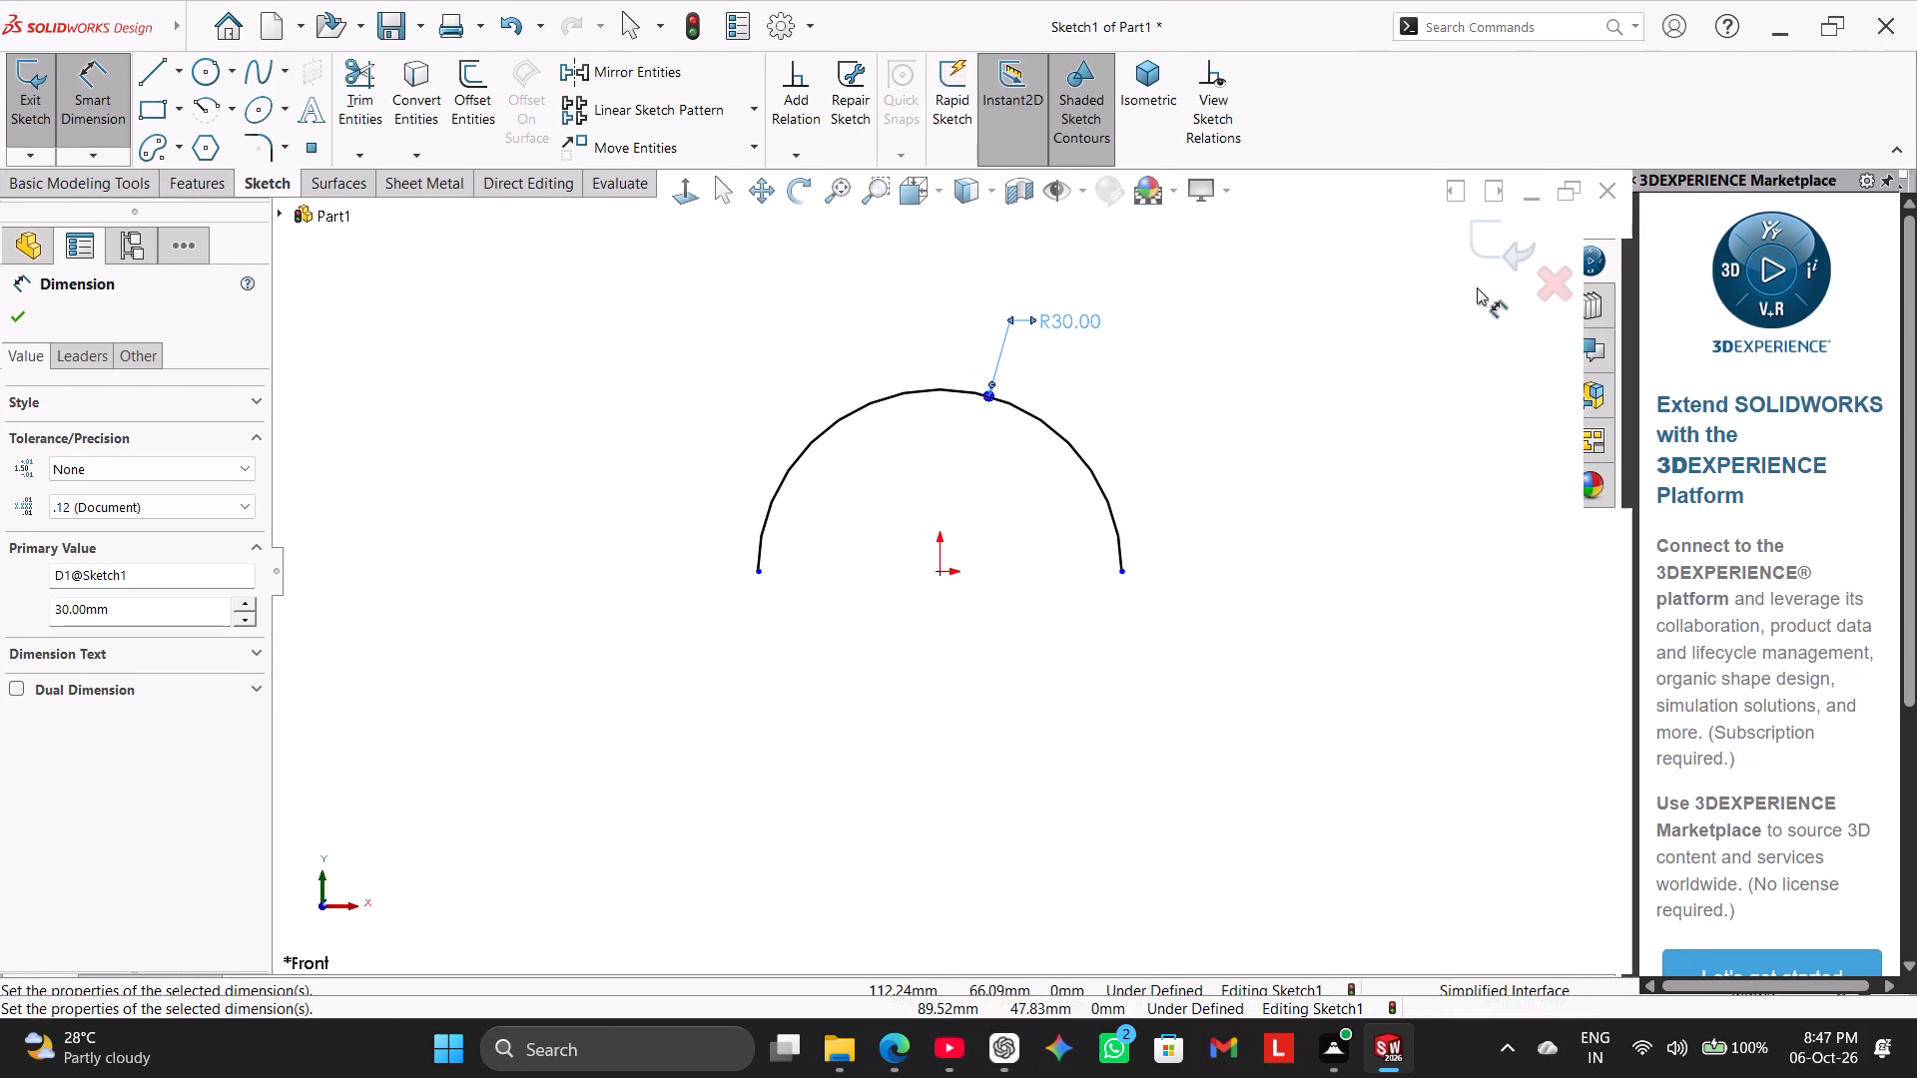
{"action": "right_click", "coordinate": [1325, 371]}
{"action": "left_click", "coordinate": [1421, 439]}
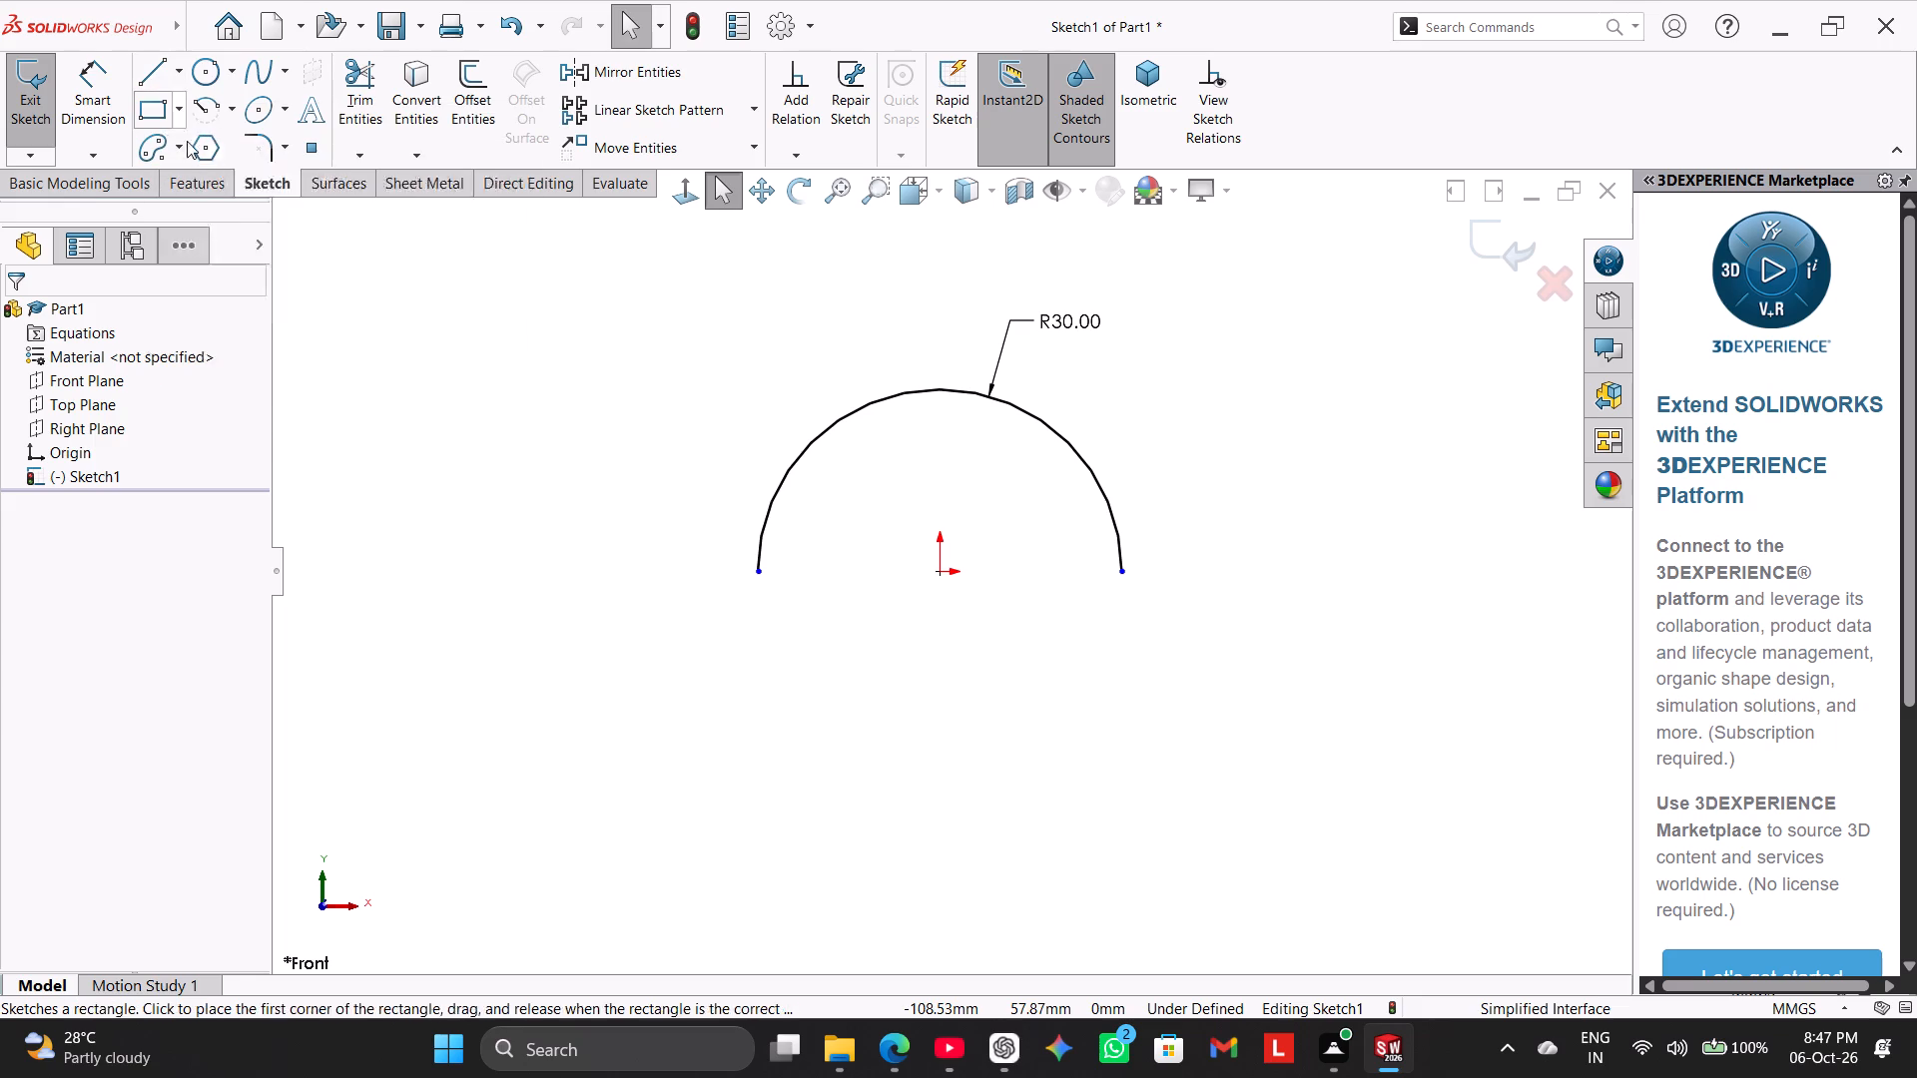
Sketch connected lines from the arc's lower right side: about 58 mm horizontally outward, about 9 mm down, and horizontally back to the origin.
{"action": "left_click", "coordinate": [162, 76]}
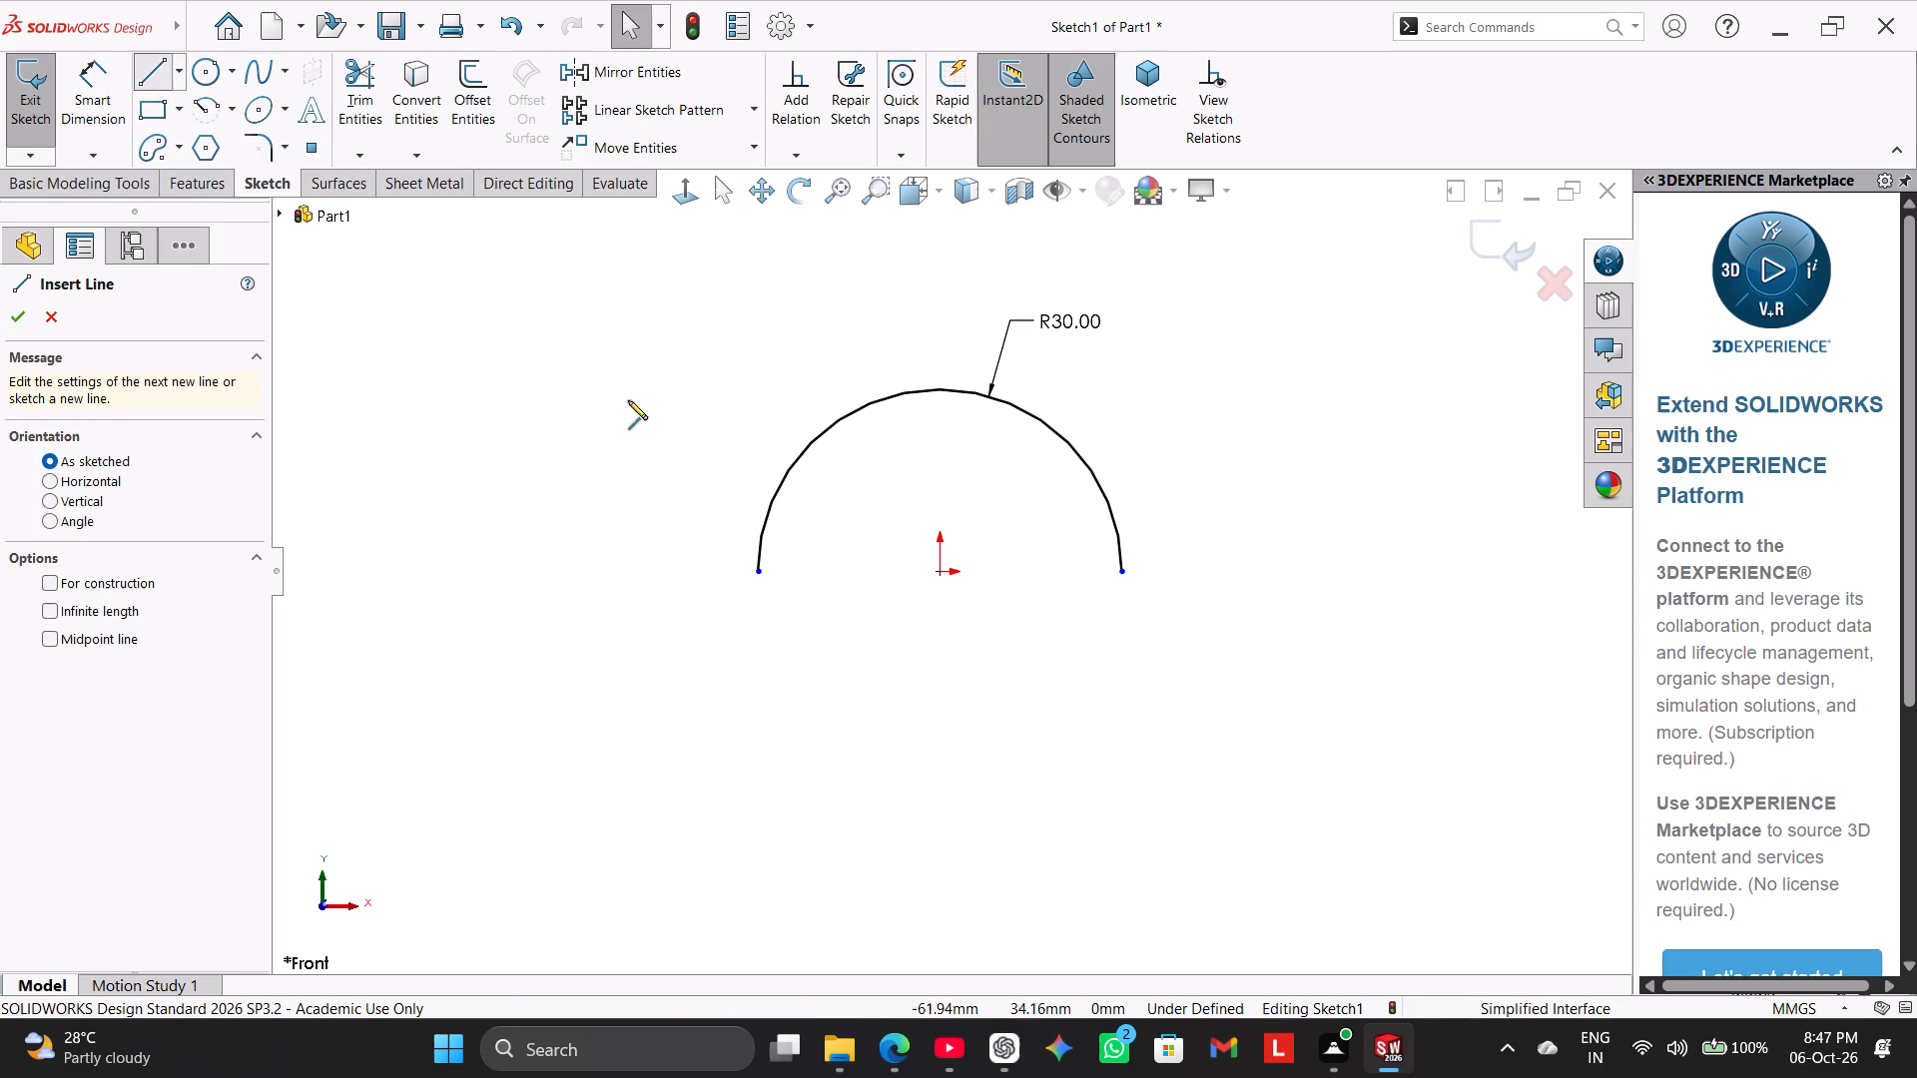
{"action": "left_click", "coordinate": [1111, 518]}
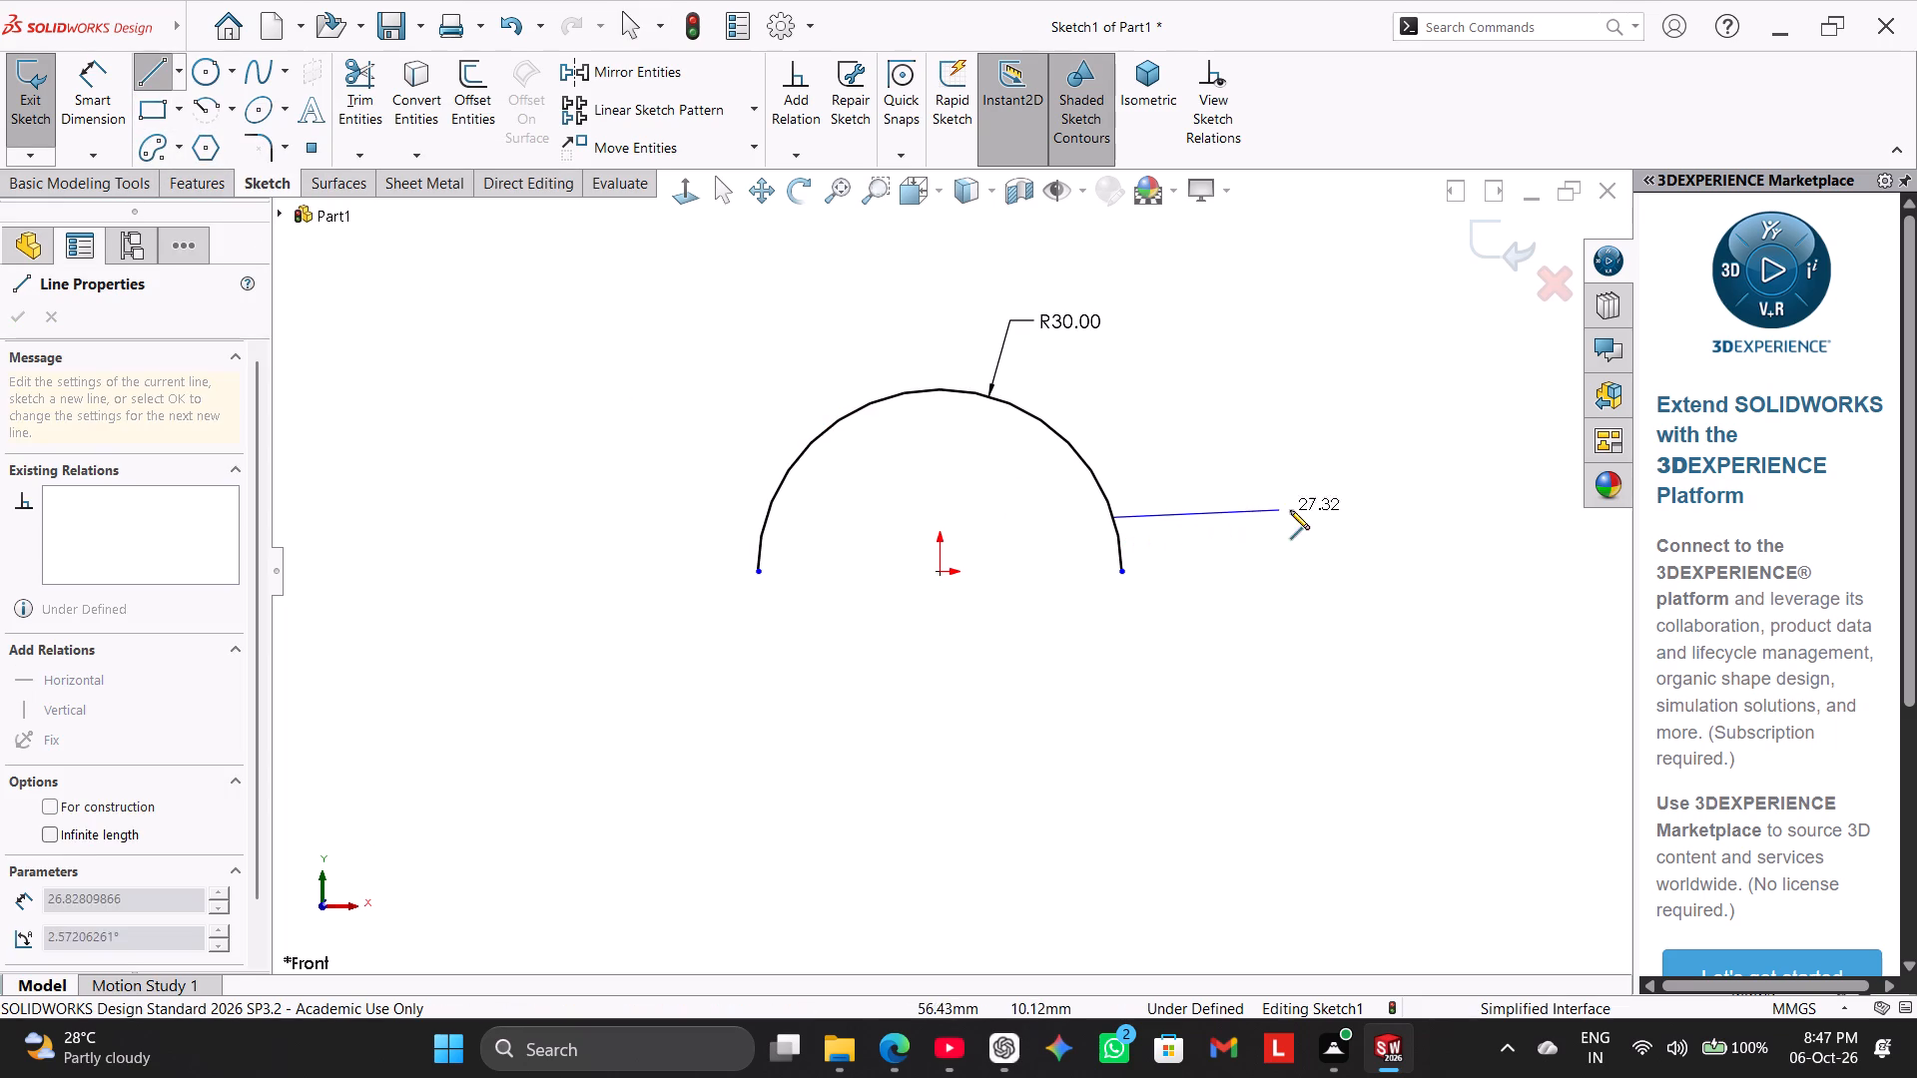
{"action": "left_click", "coordinate": [1464, 519]}
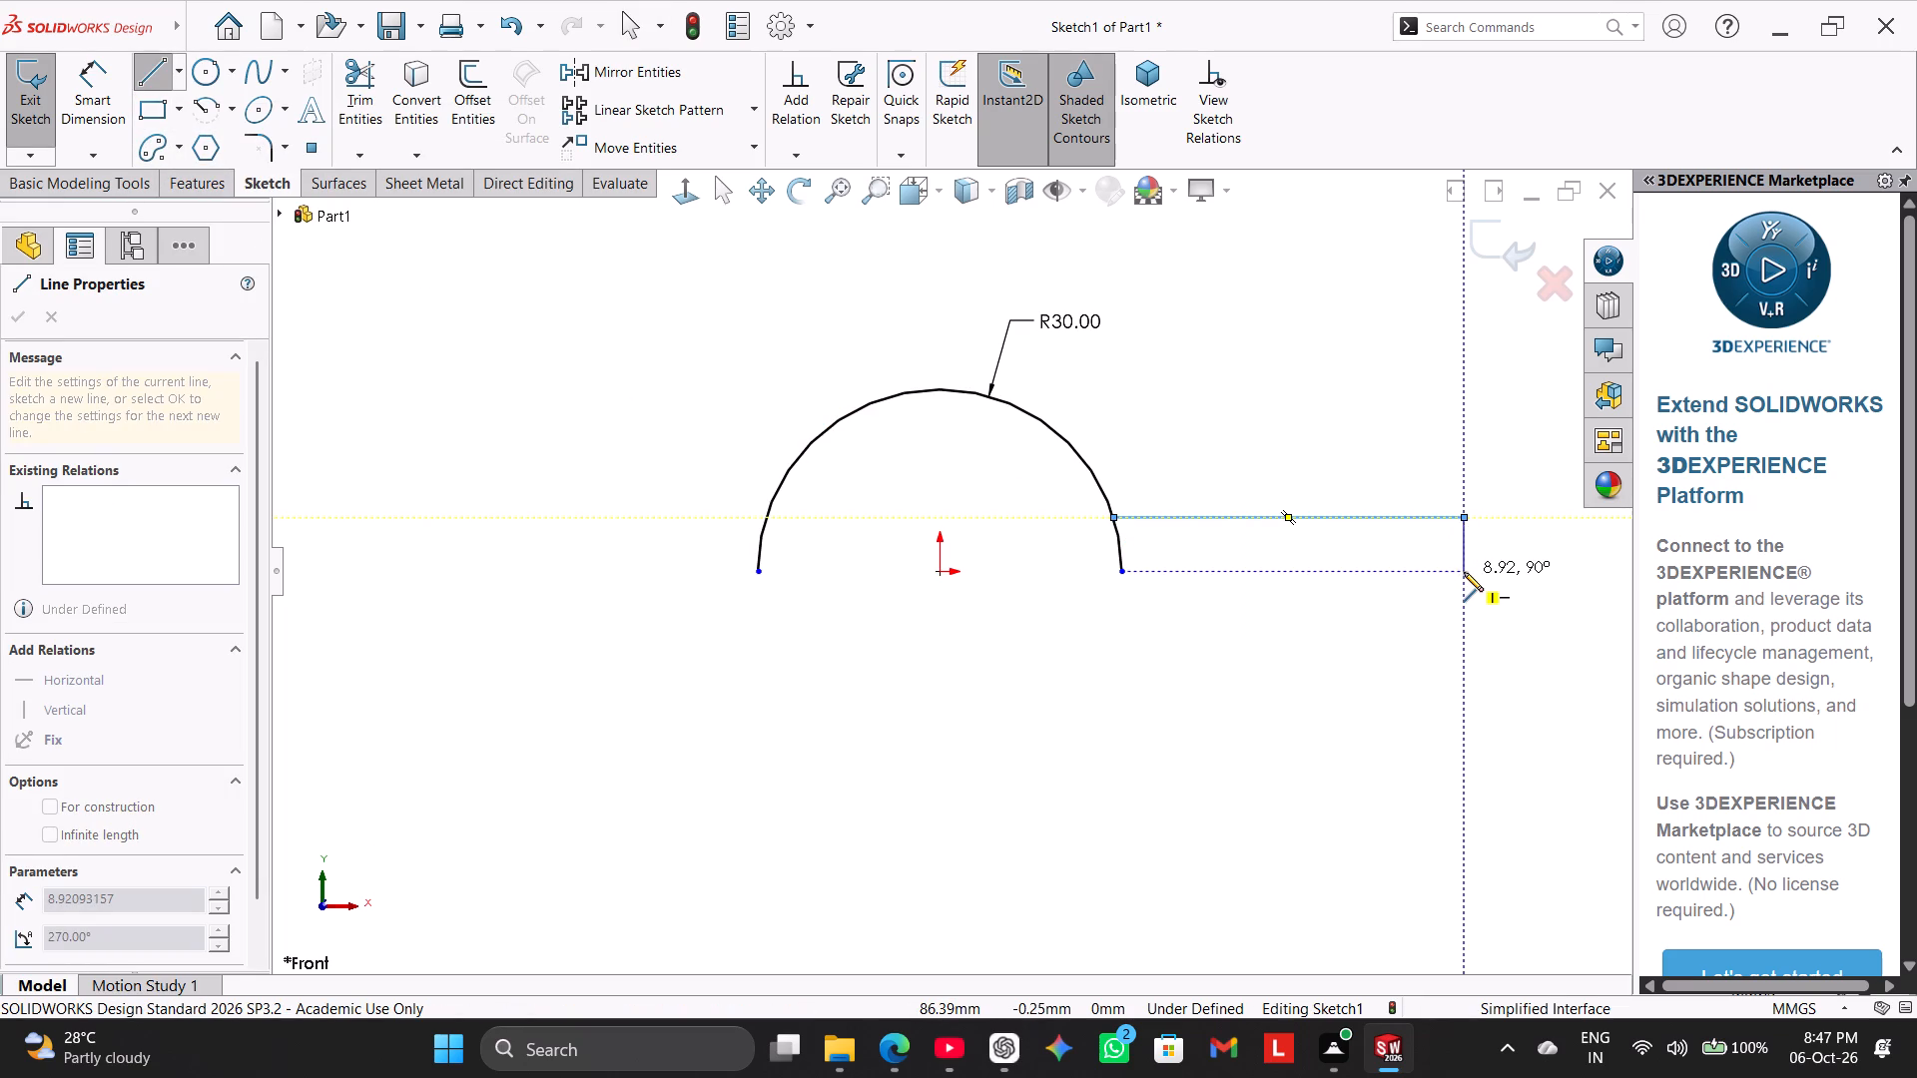
{"action": "left_click", "coordinate": [1464, 572]}
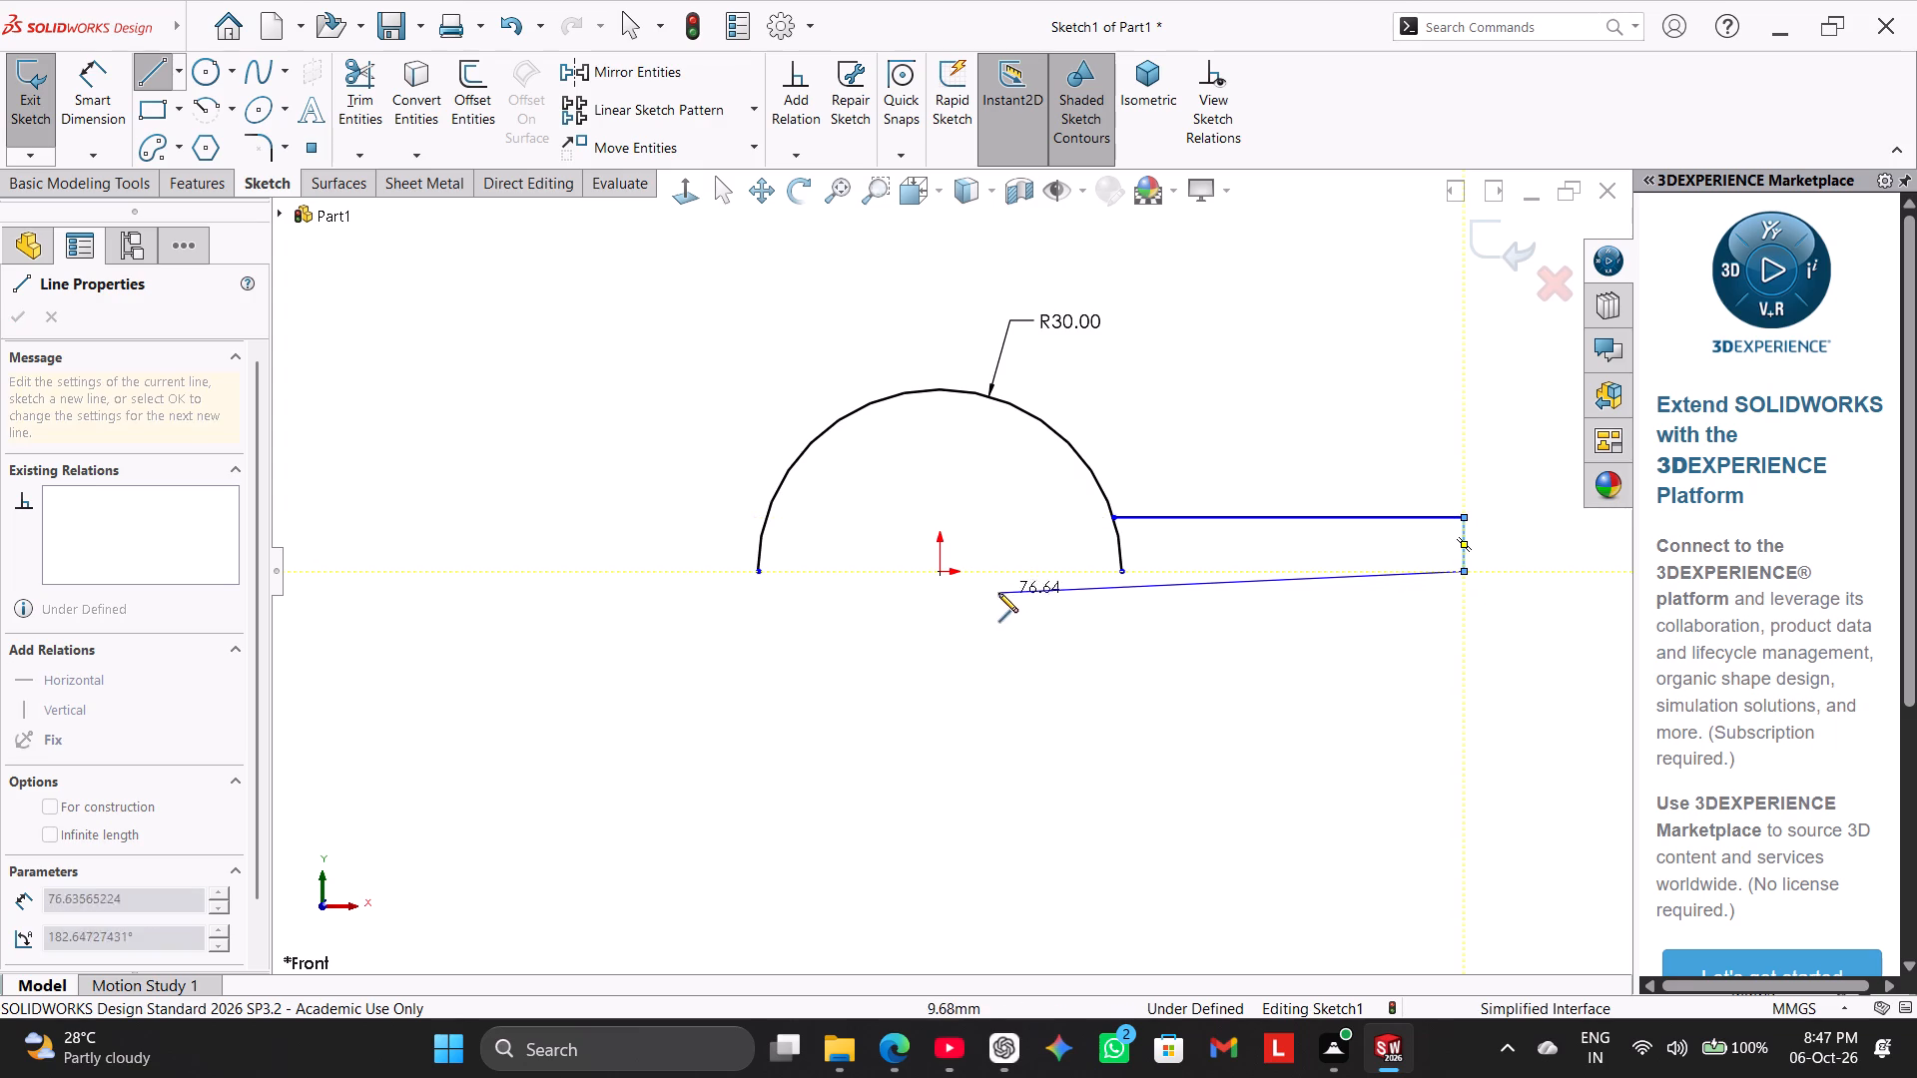
{"action": "left_click", "coordinate": [943, 573]}
{"action": "right_click", "coordinate": [957, 633]}
{"action": "left_click", "coordinate": [1006, 645]}
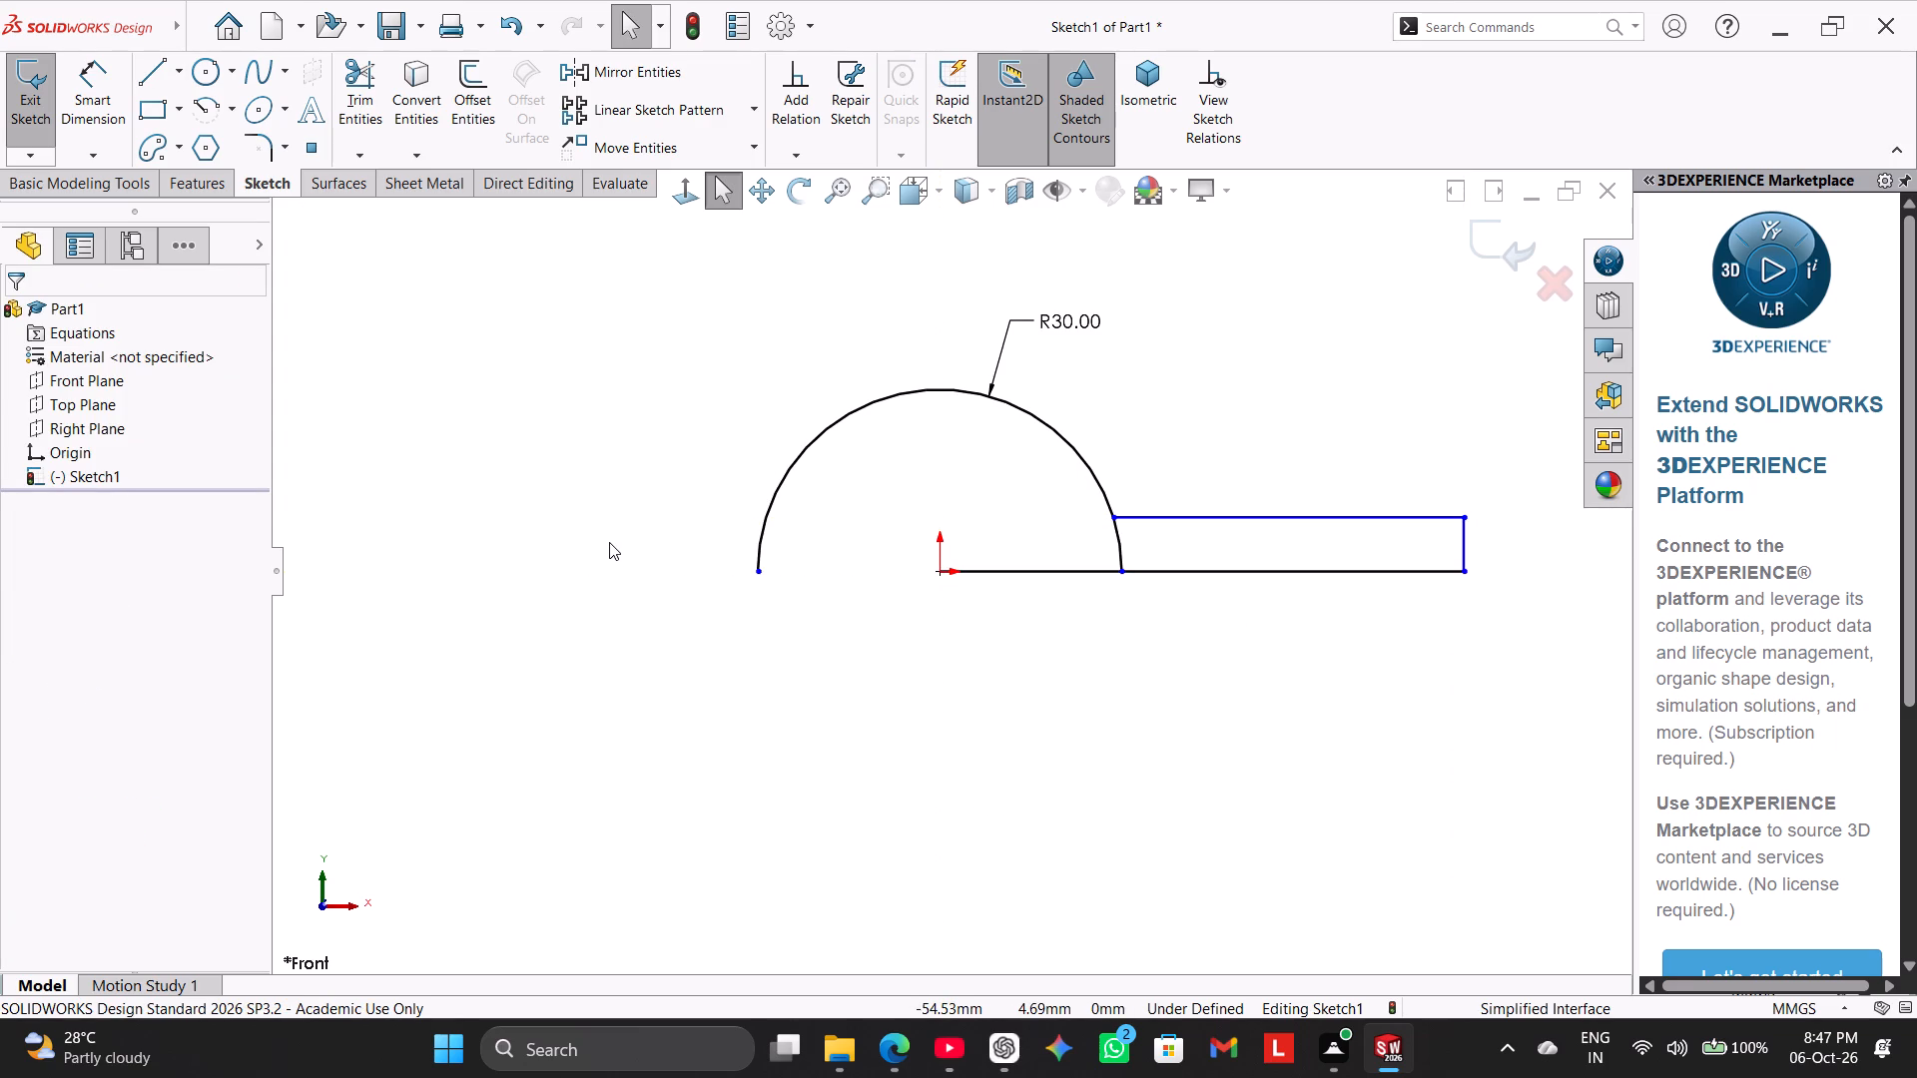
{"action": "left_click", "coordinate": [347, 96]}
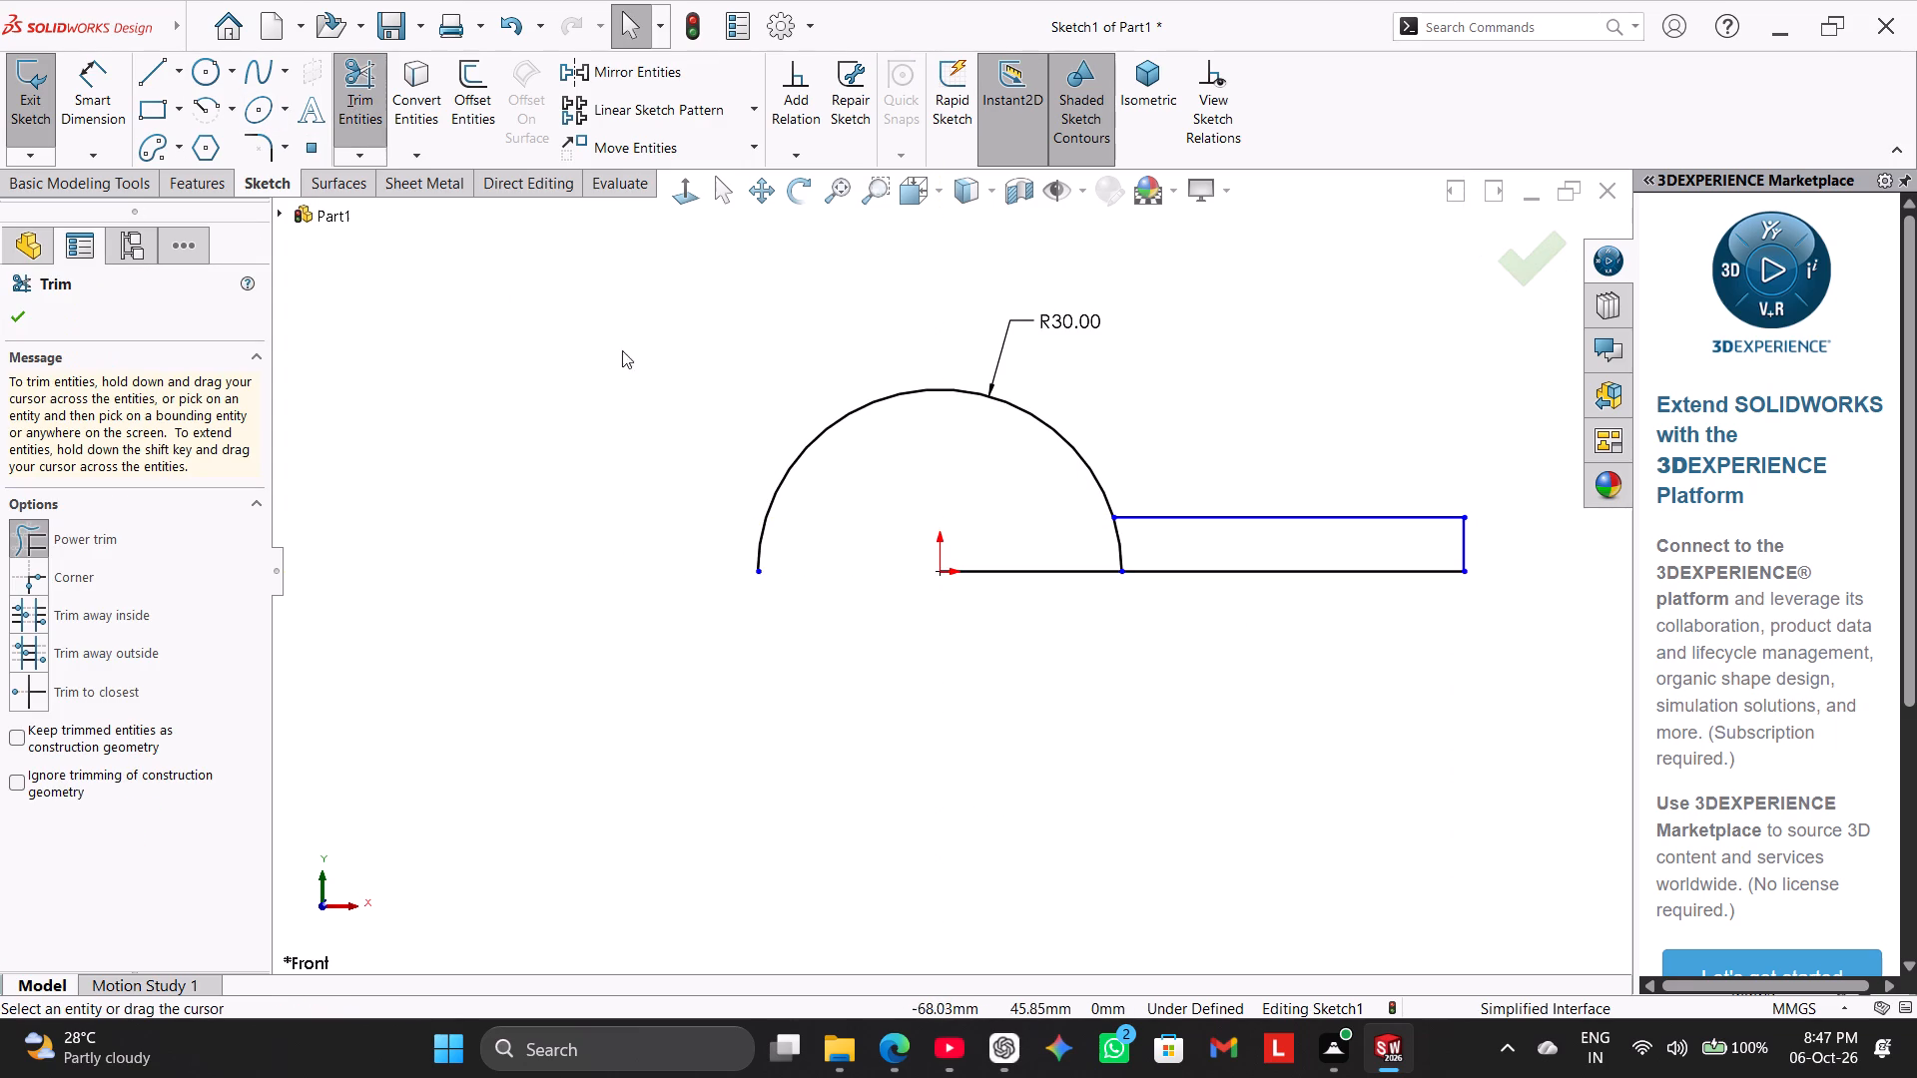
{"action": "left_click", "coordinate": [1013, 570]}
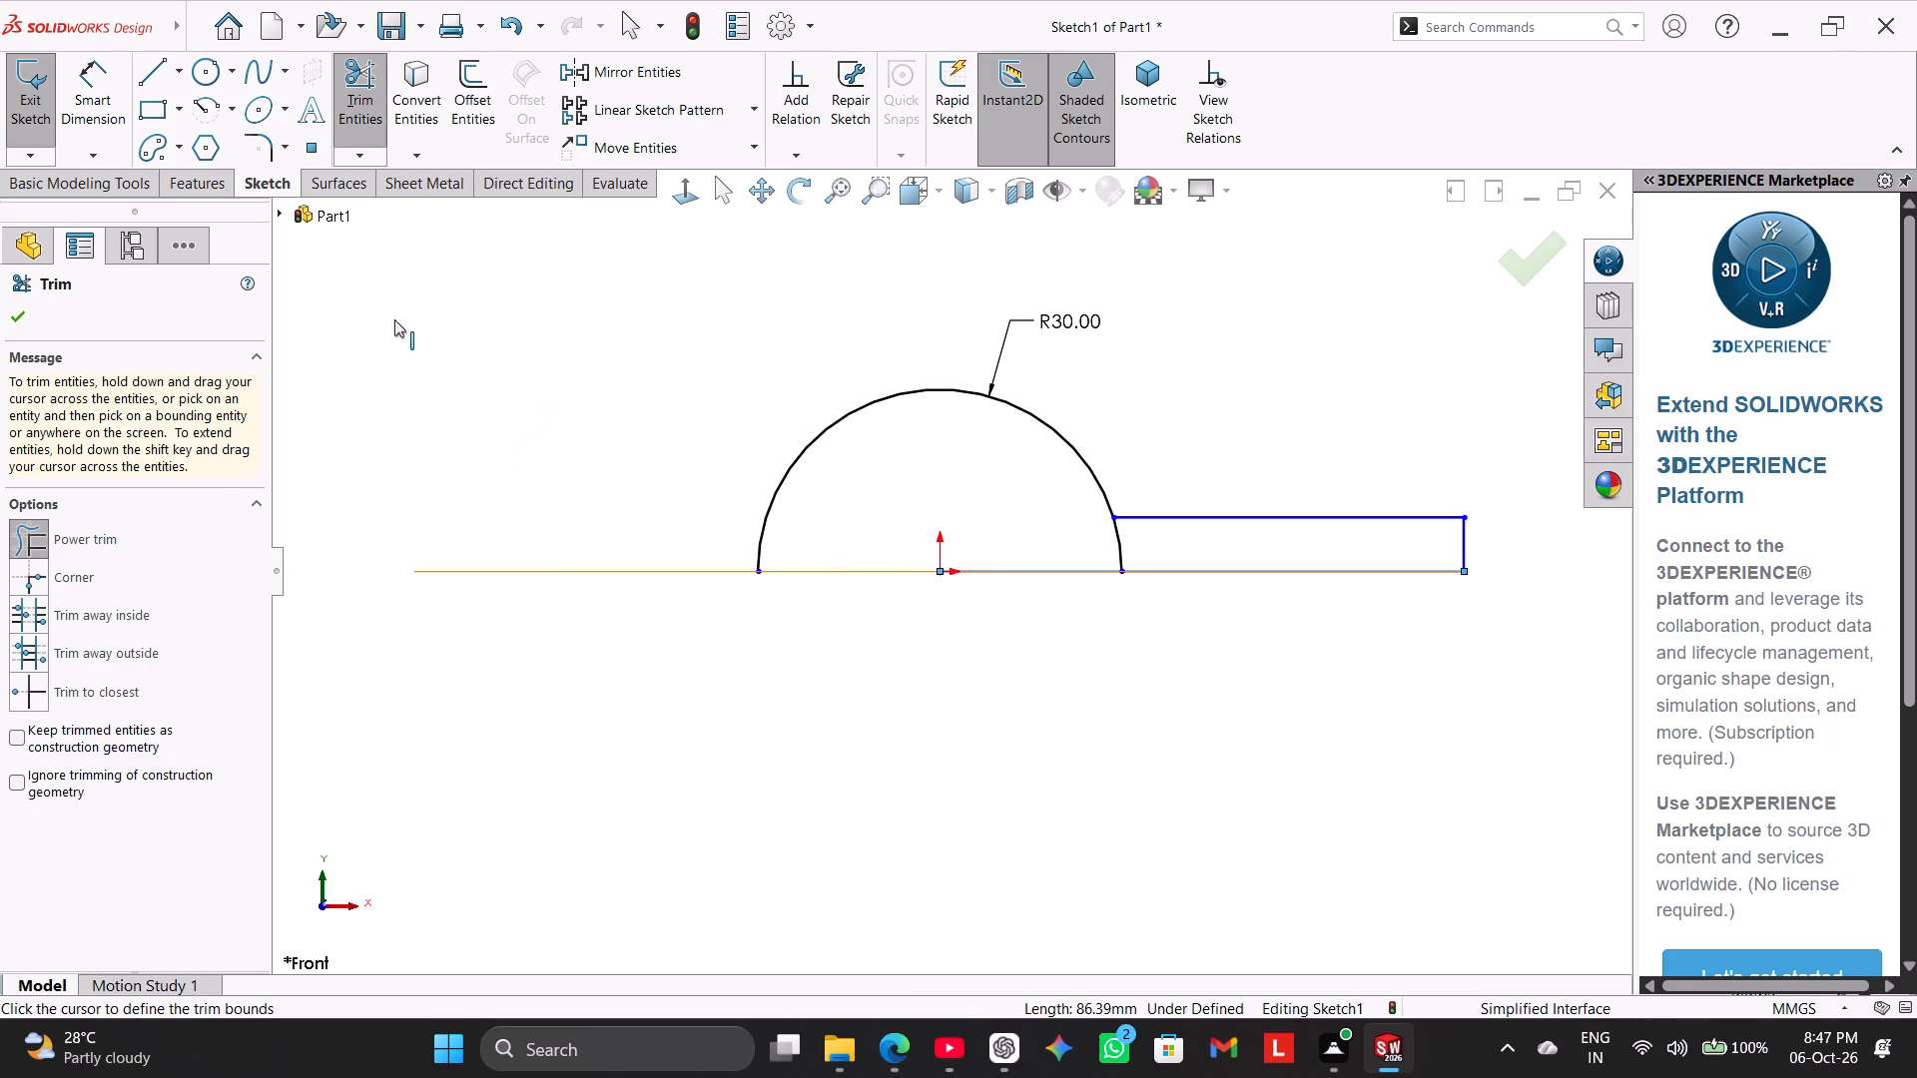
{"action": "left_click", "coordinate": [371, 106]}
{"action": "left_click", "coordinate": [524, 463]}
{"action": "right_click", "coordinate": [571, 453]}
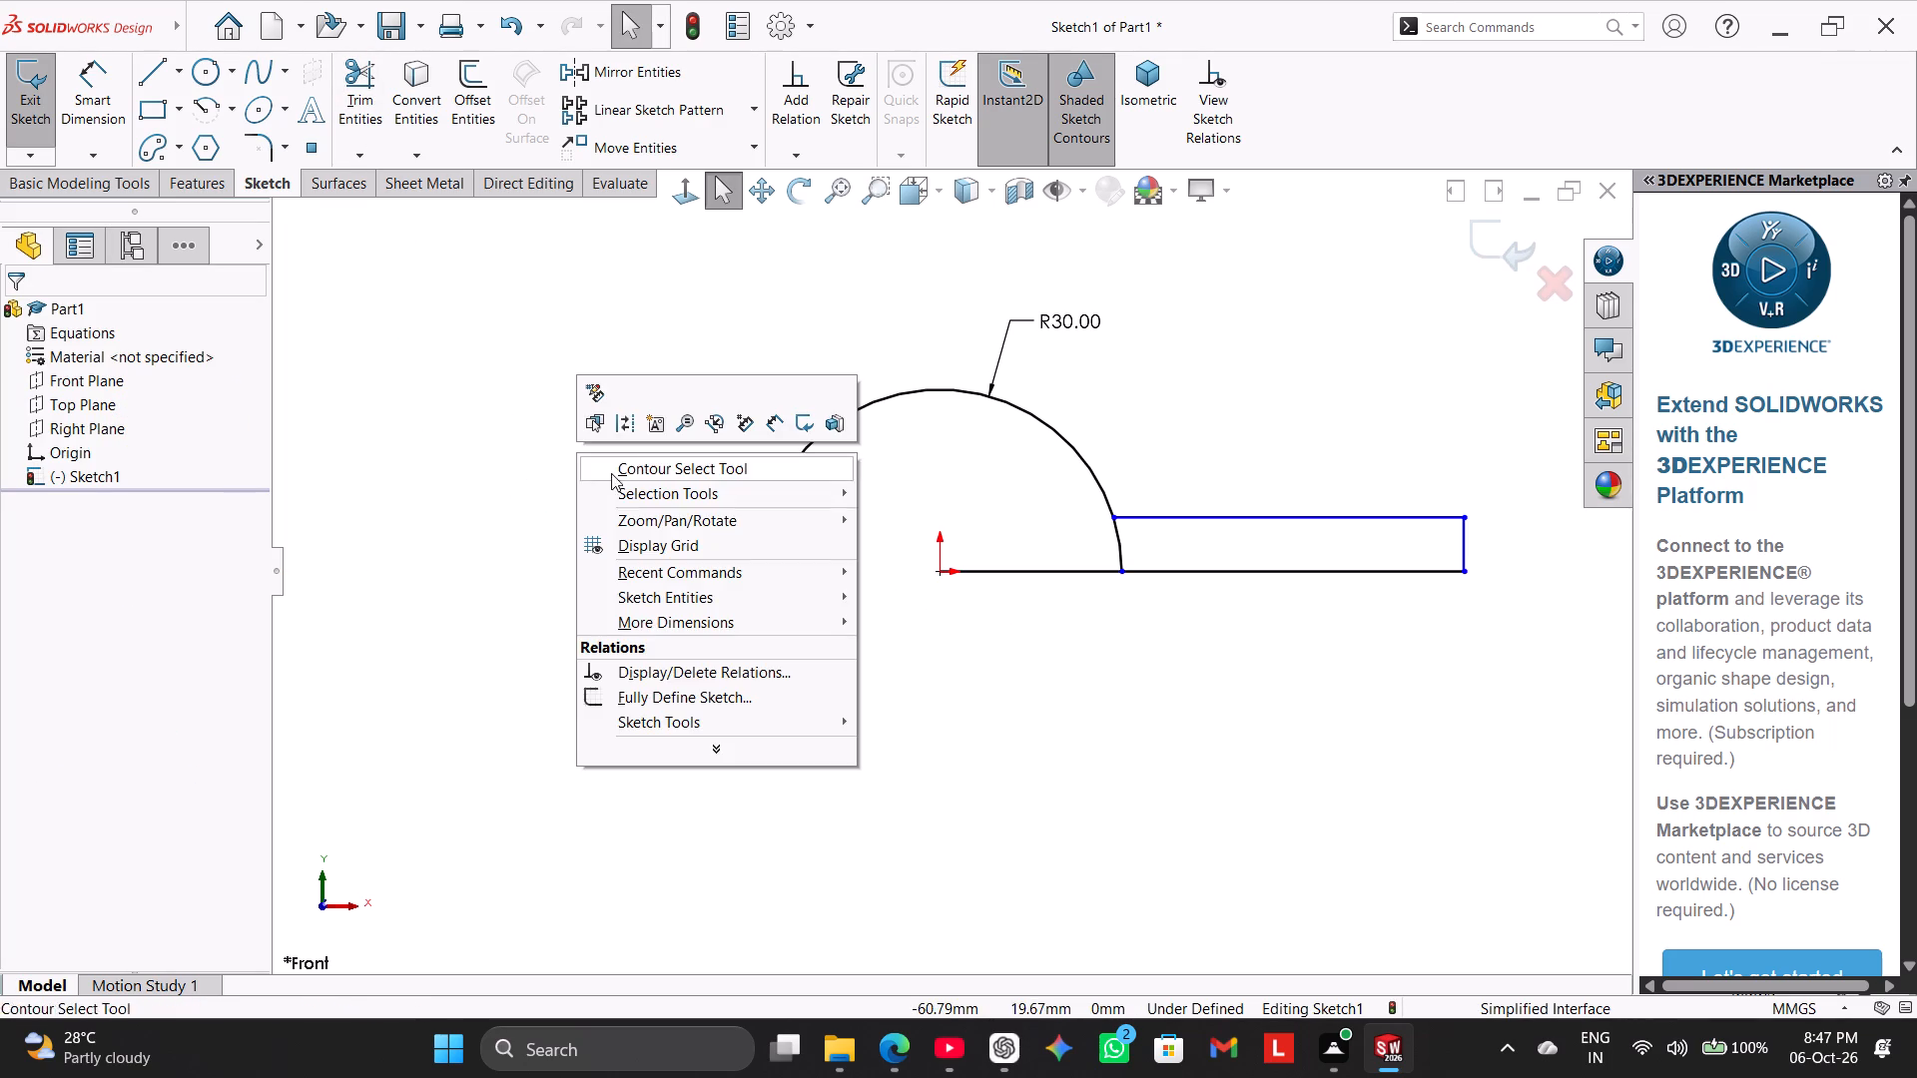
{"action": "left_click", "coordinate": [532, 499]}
Trim to closest the part of the bottom line between the origin and the arc's right endpoint.
{"action": "left_click", "coordinate": [375, 106]}
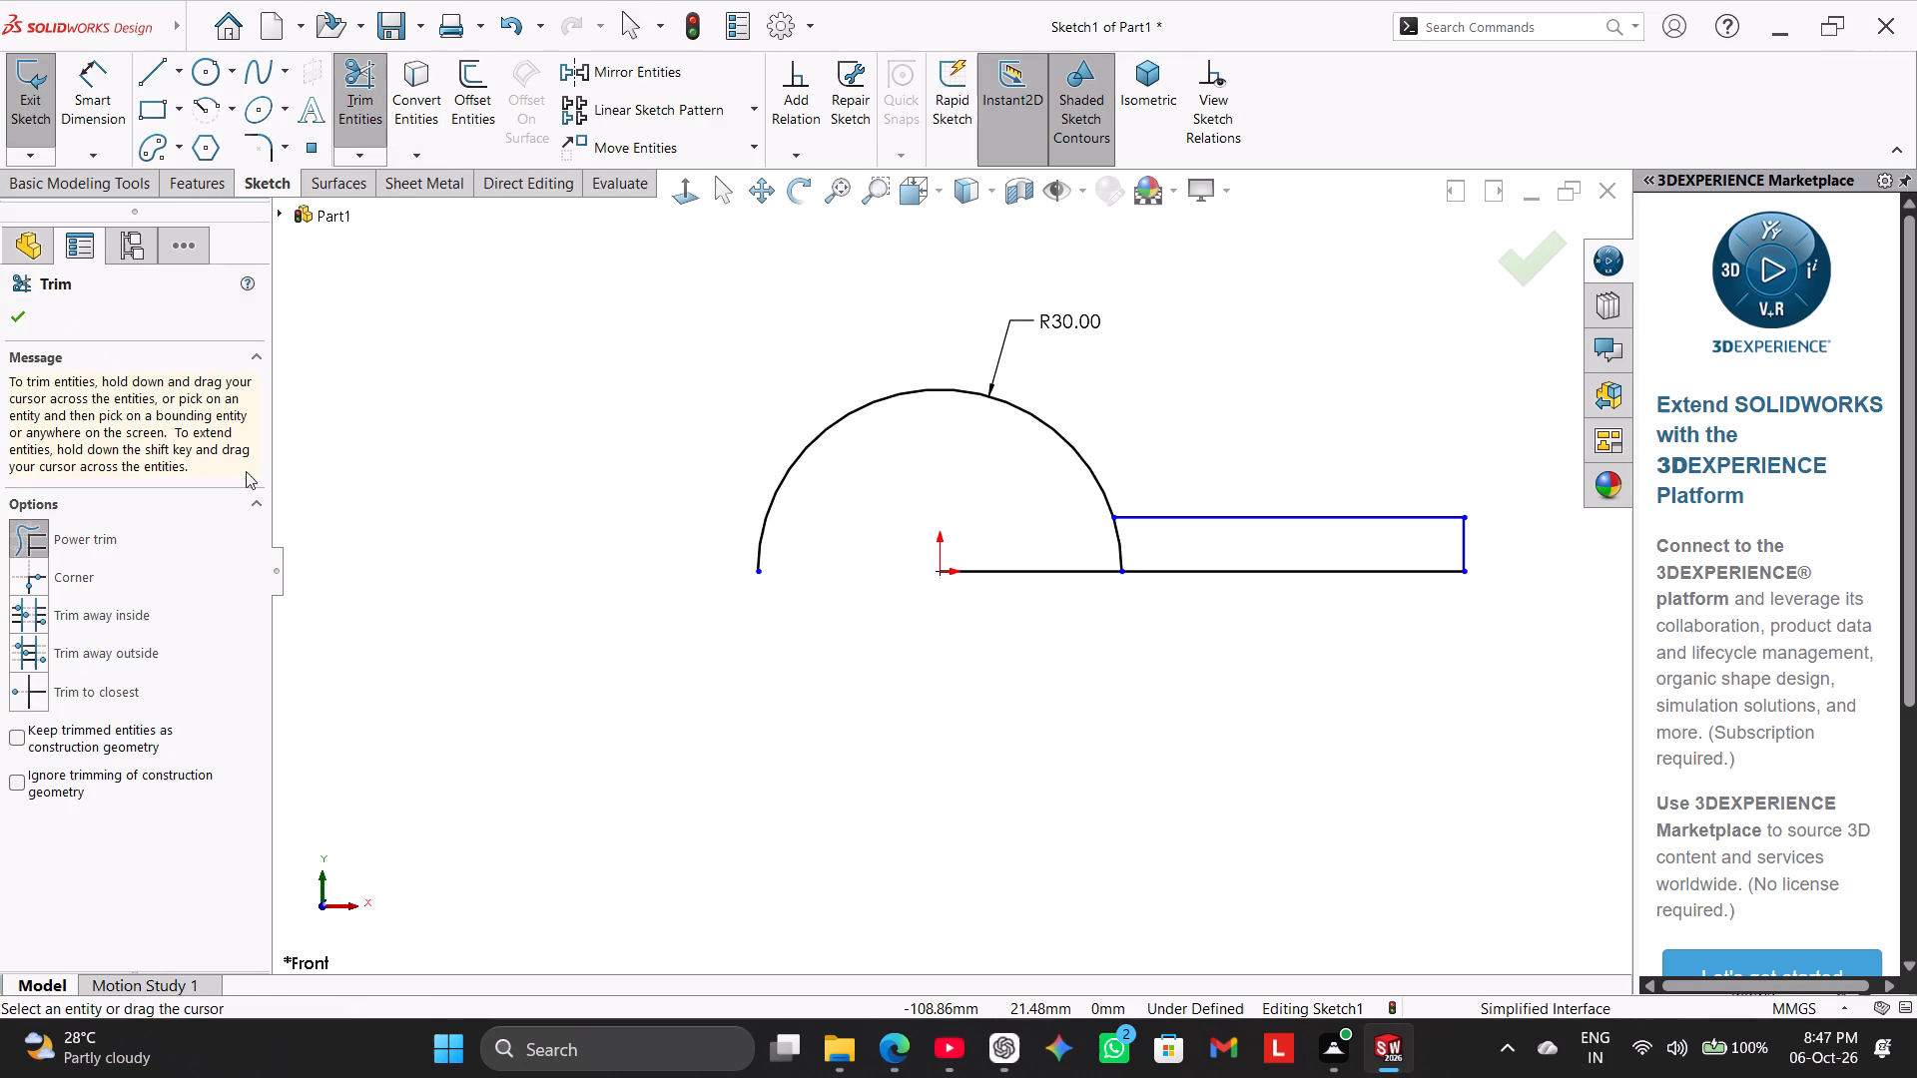
{"action": "left_click_drag", "start_coordinate": [80, 688], "coordinate": [93, 684]}
{"action": "left_click", "coordinate": [996, 569]}
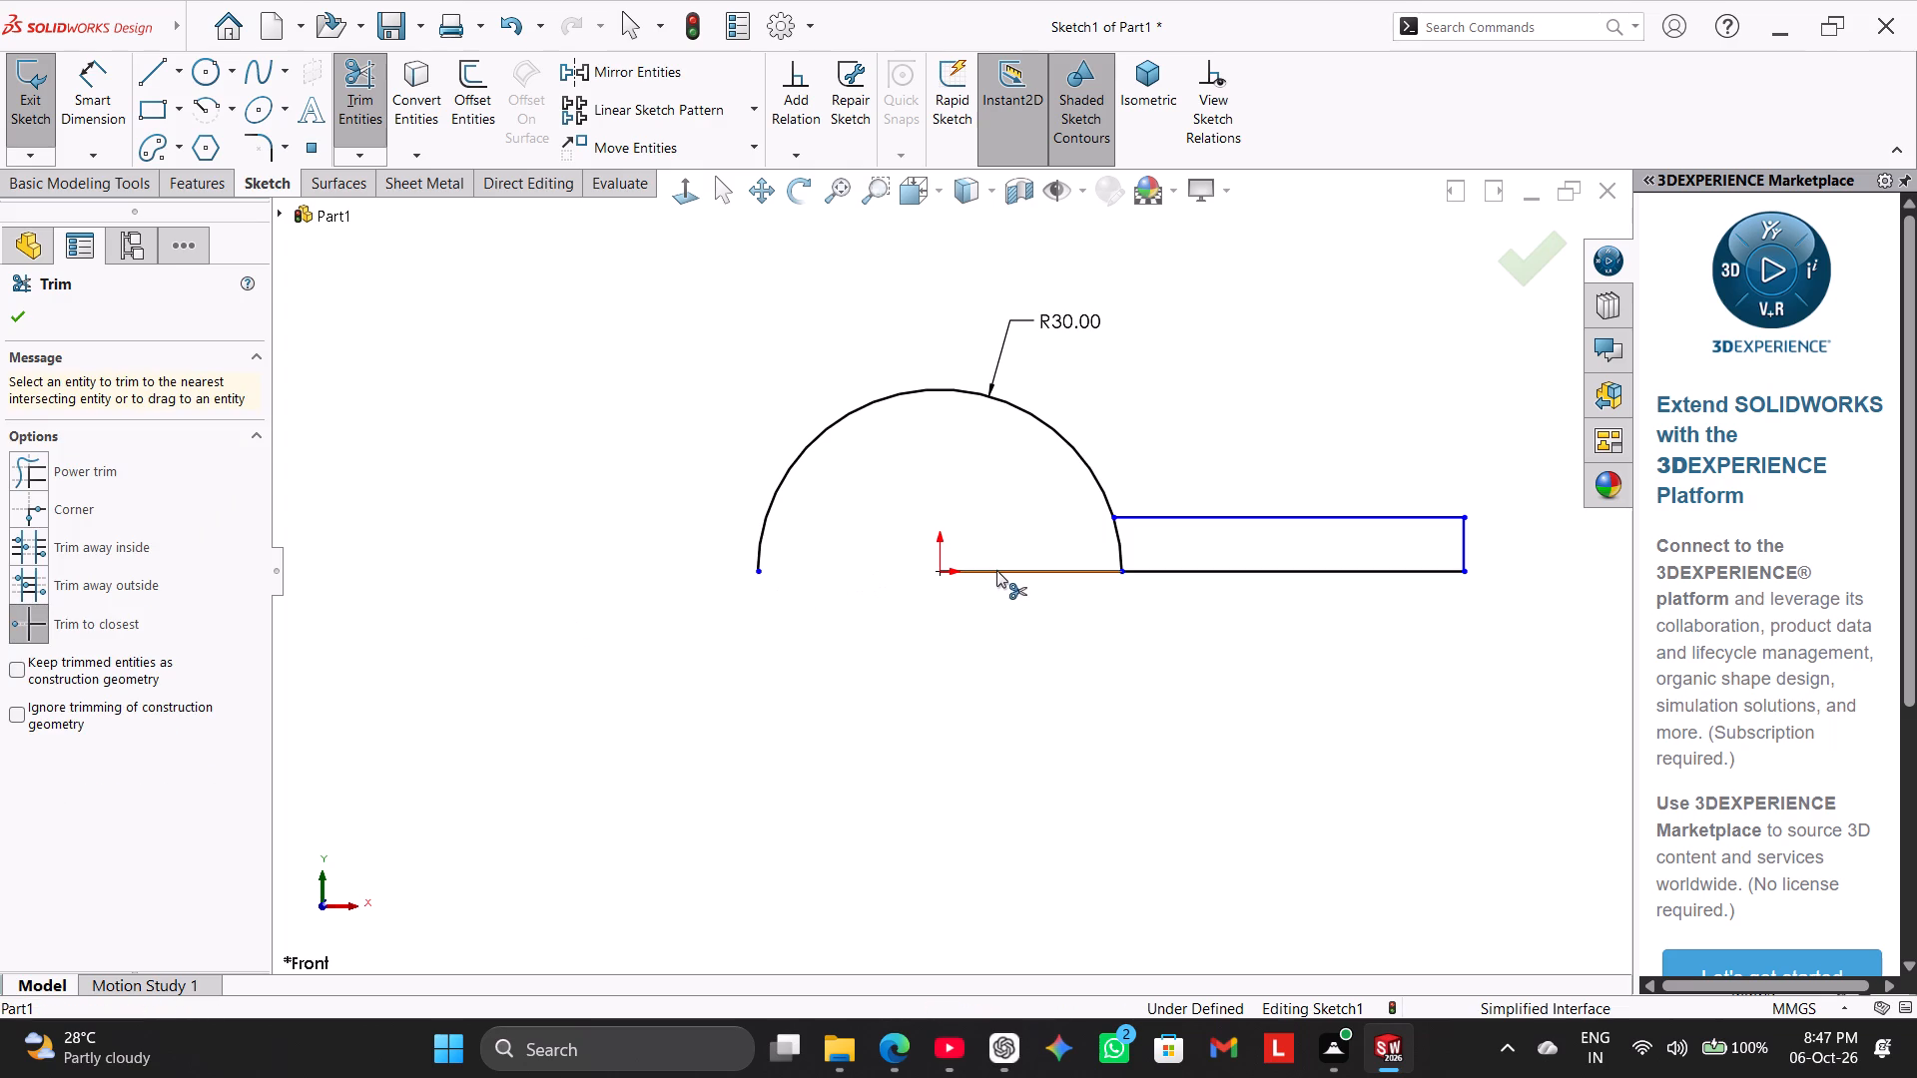
{"action": "right_click", "coordinate": [567, 563]}
{"action": "left_click", "coordinate": [621, 623]}
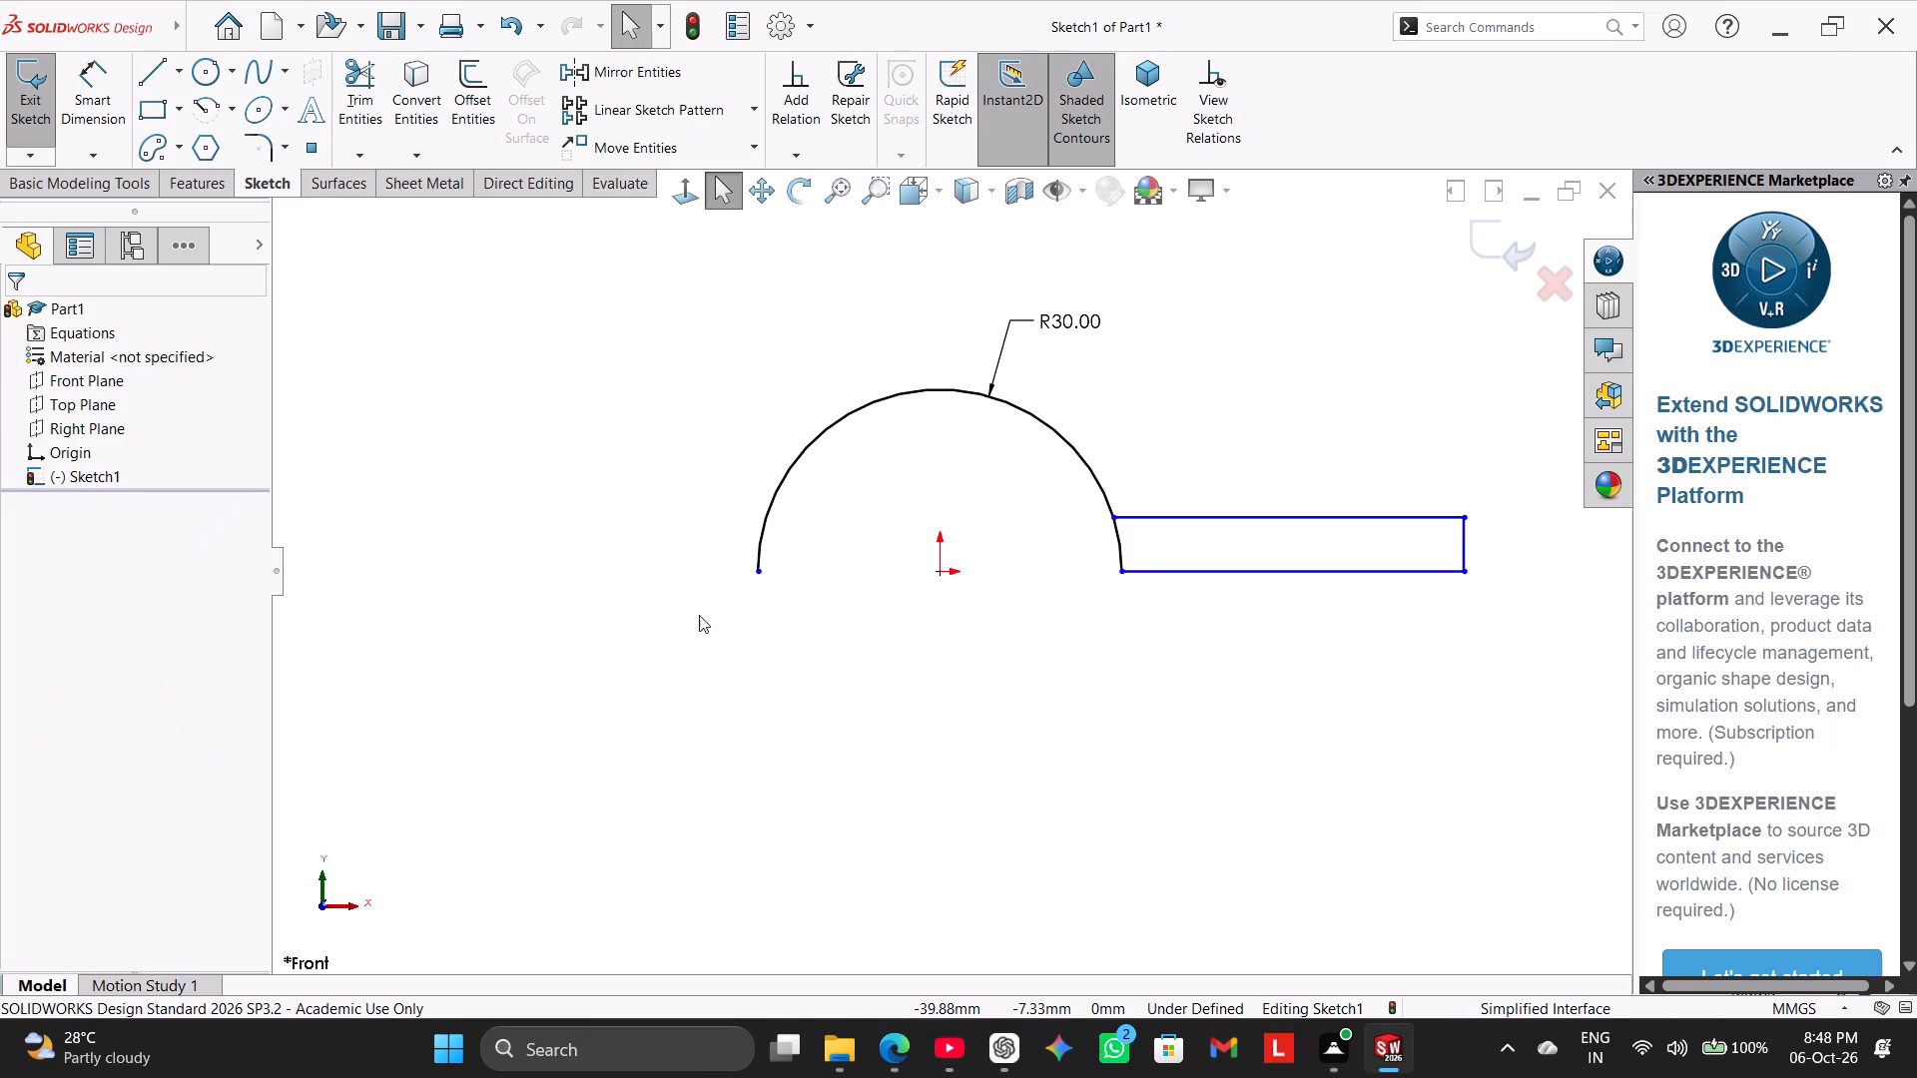
Add a Coincident relation between the bottom horizontal line and the origin.
{"action": "left_click", "coordinate": [1124, 571], "text": "ctrl"}
{"action": "left_click", "coordinate": [1176, 623]}
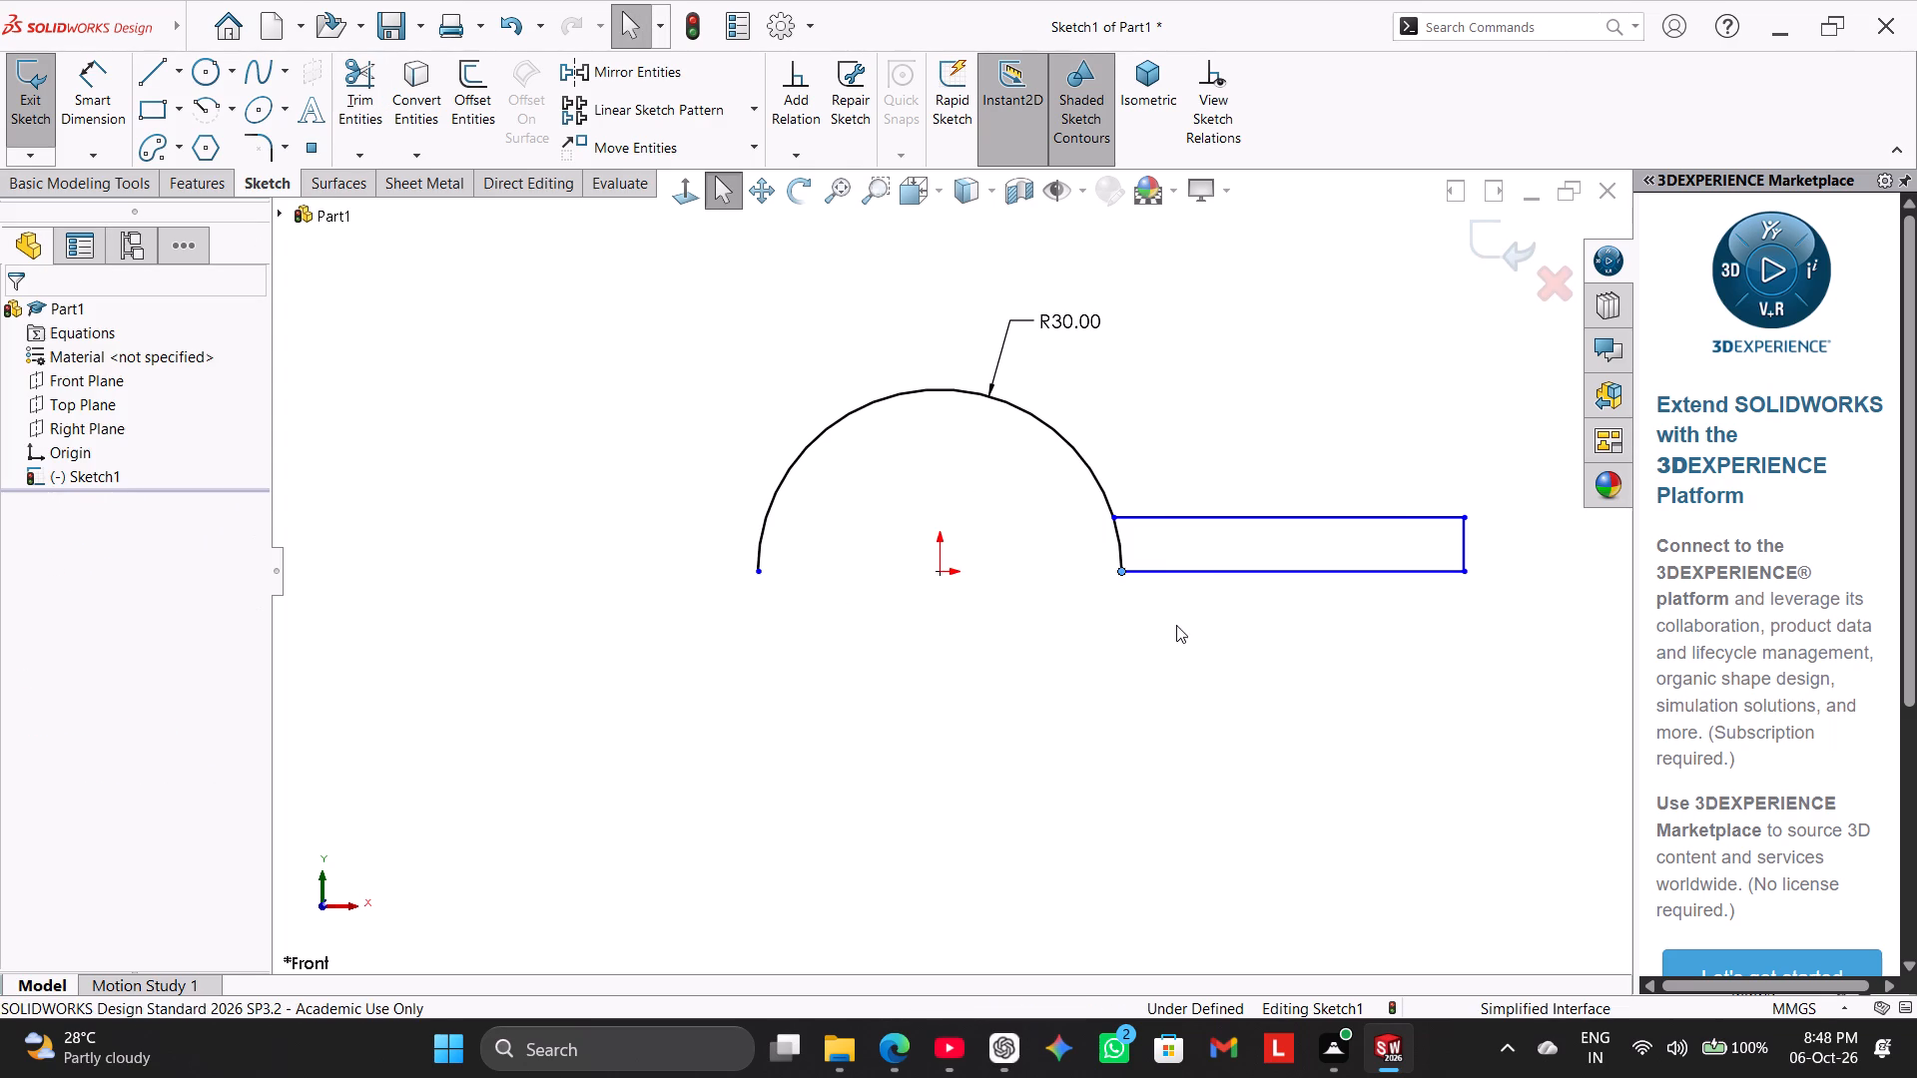
{"action": "left_click", "coordinate": [1186, 573], "text": "ctrl"}
{"action": "left_click", "coordinate": [940, 569], "text": "ctrl"}
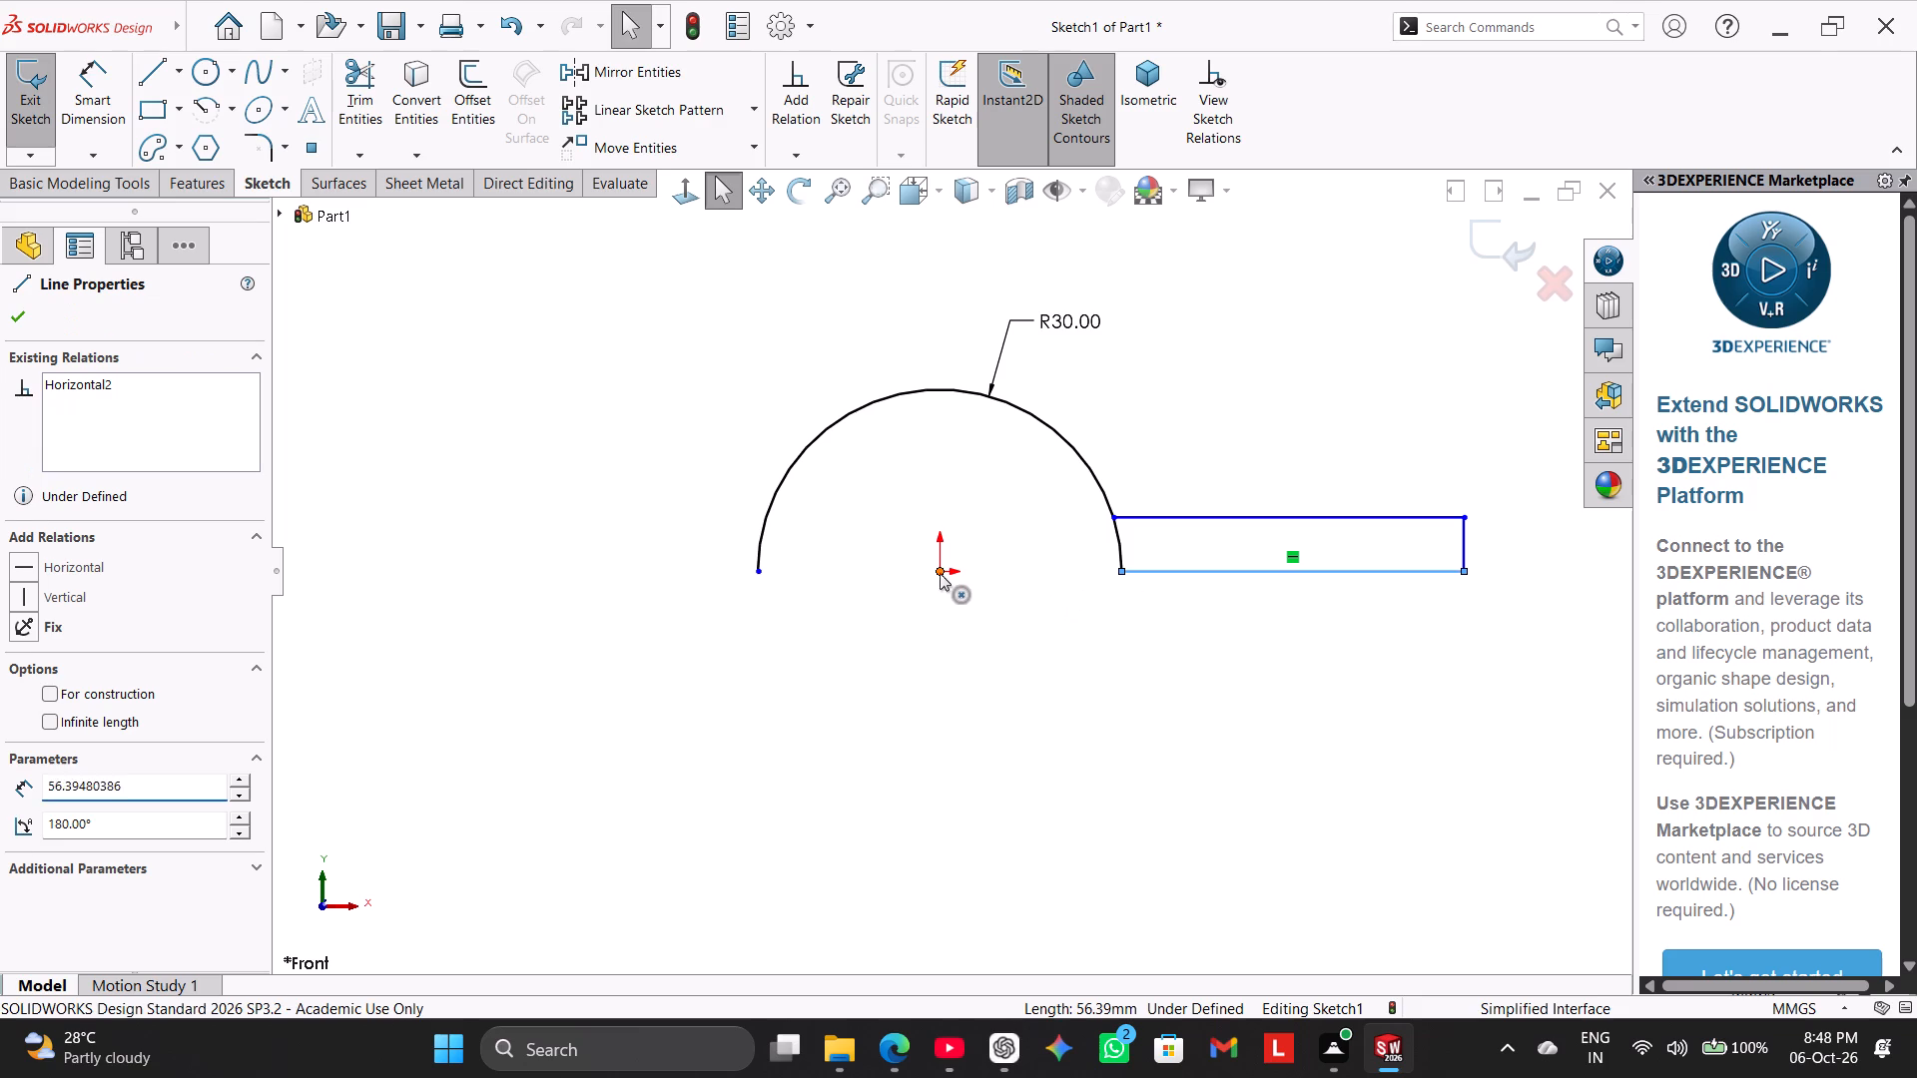
{"action": "left_click_drag", "start_coordinate": [90, 695], "coordinate": [112, 698]}
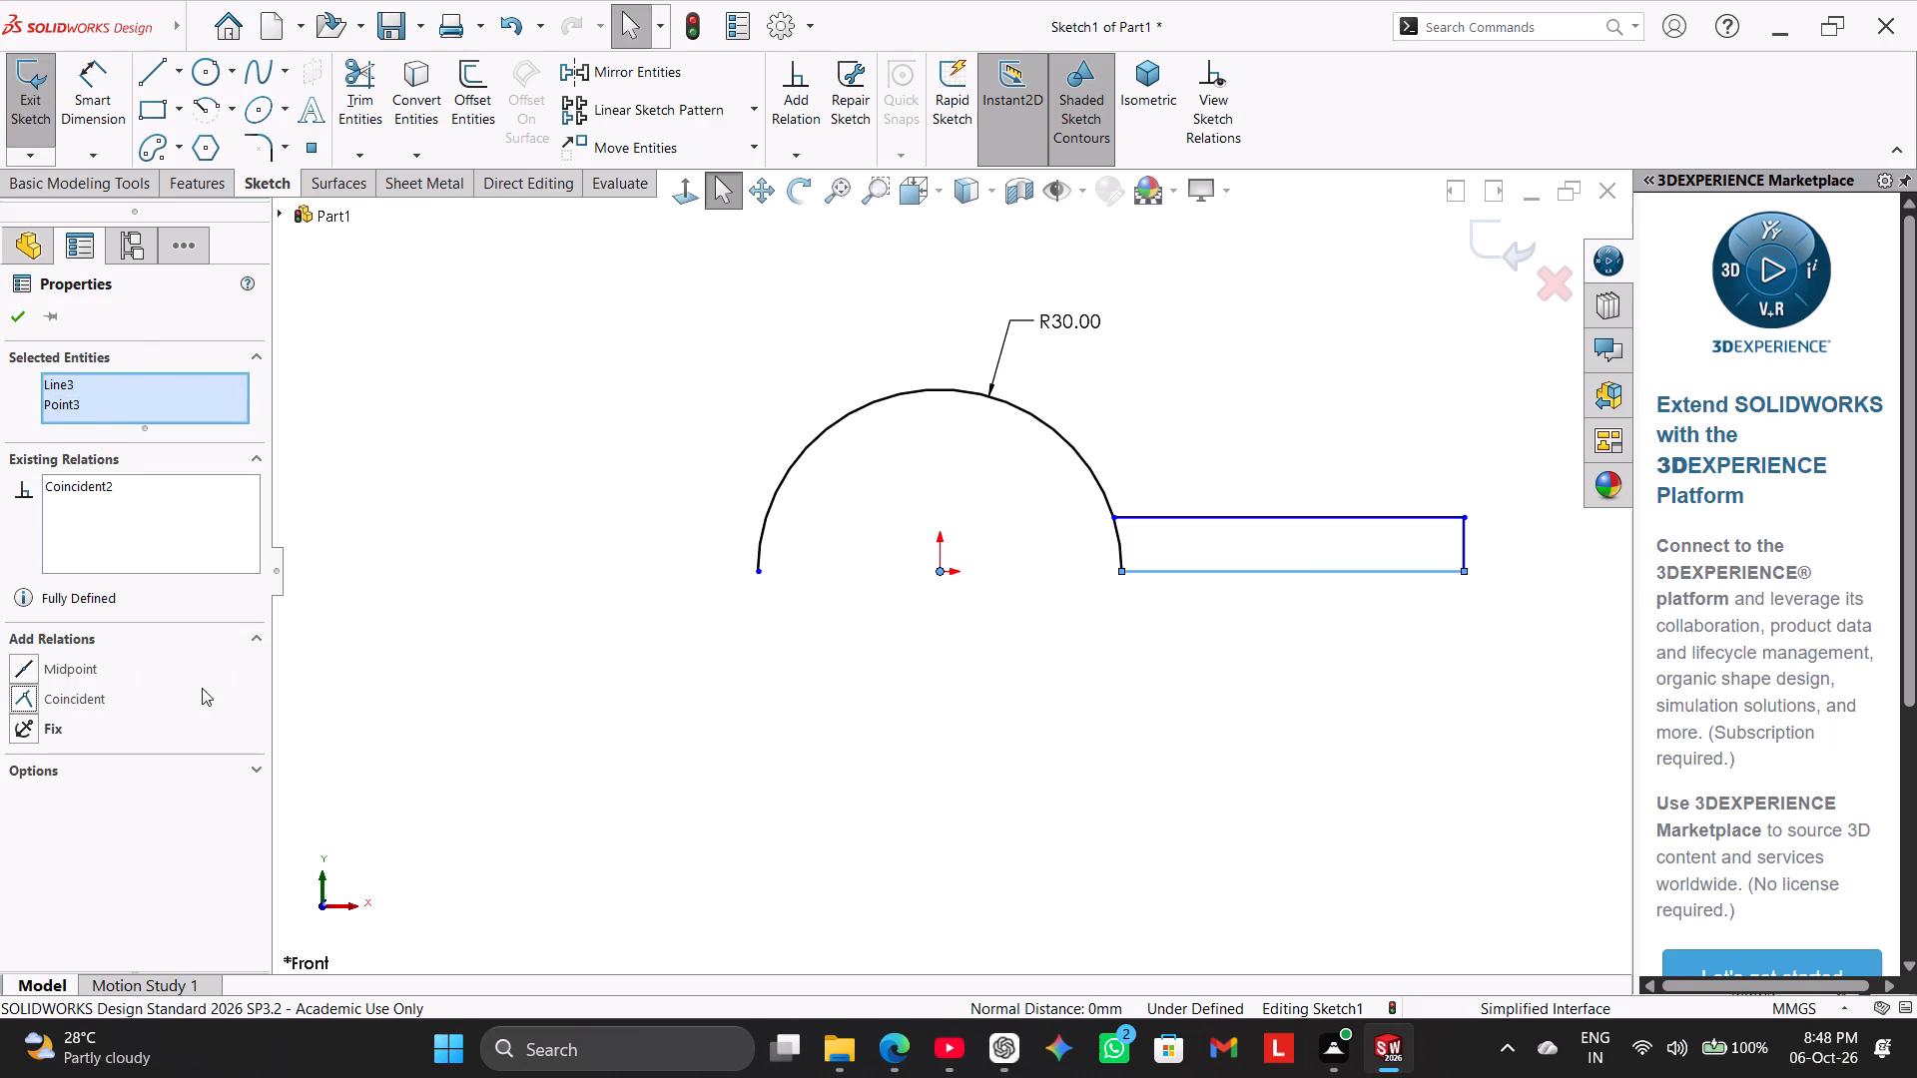
{"action": "left_click", "coordinate": [453, 646]}
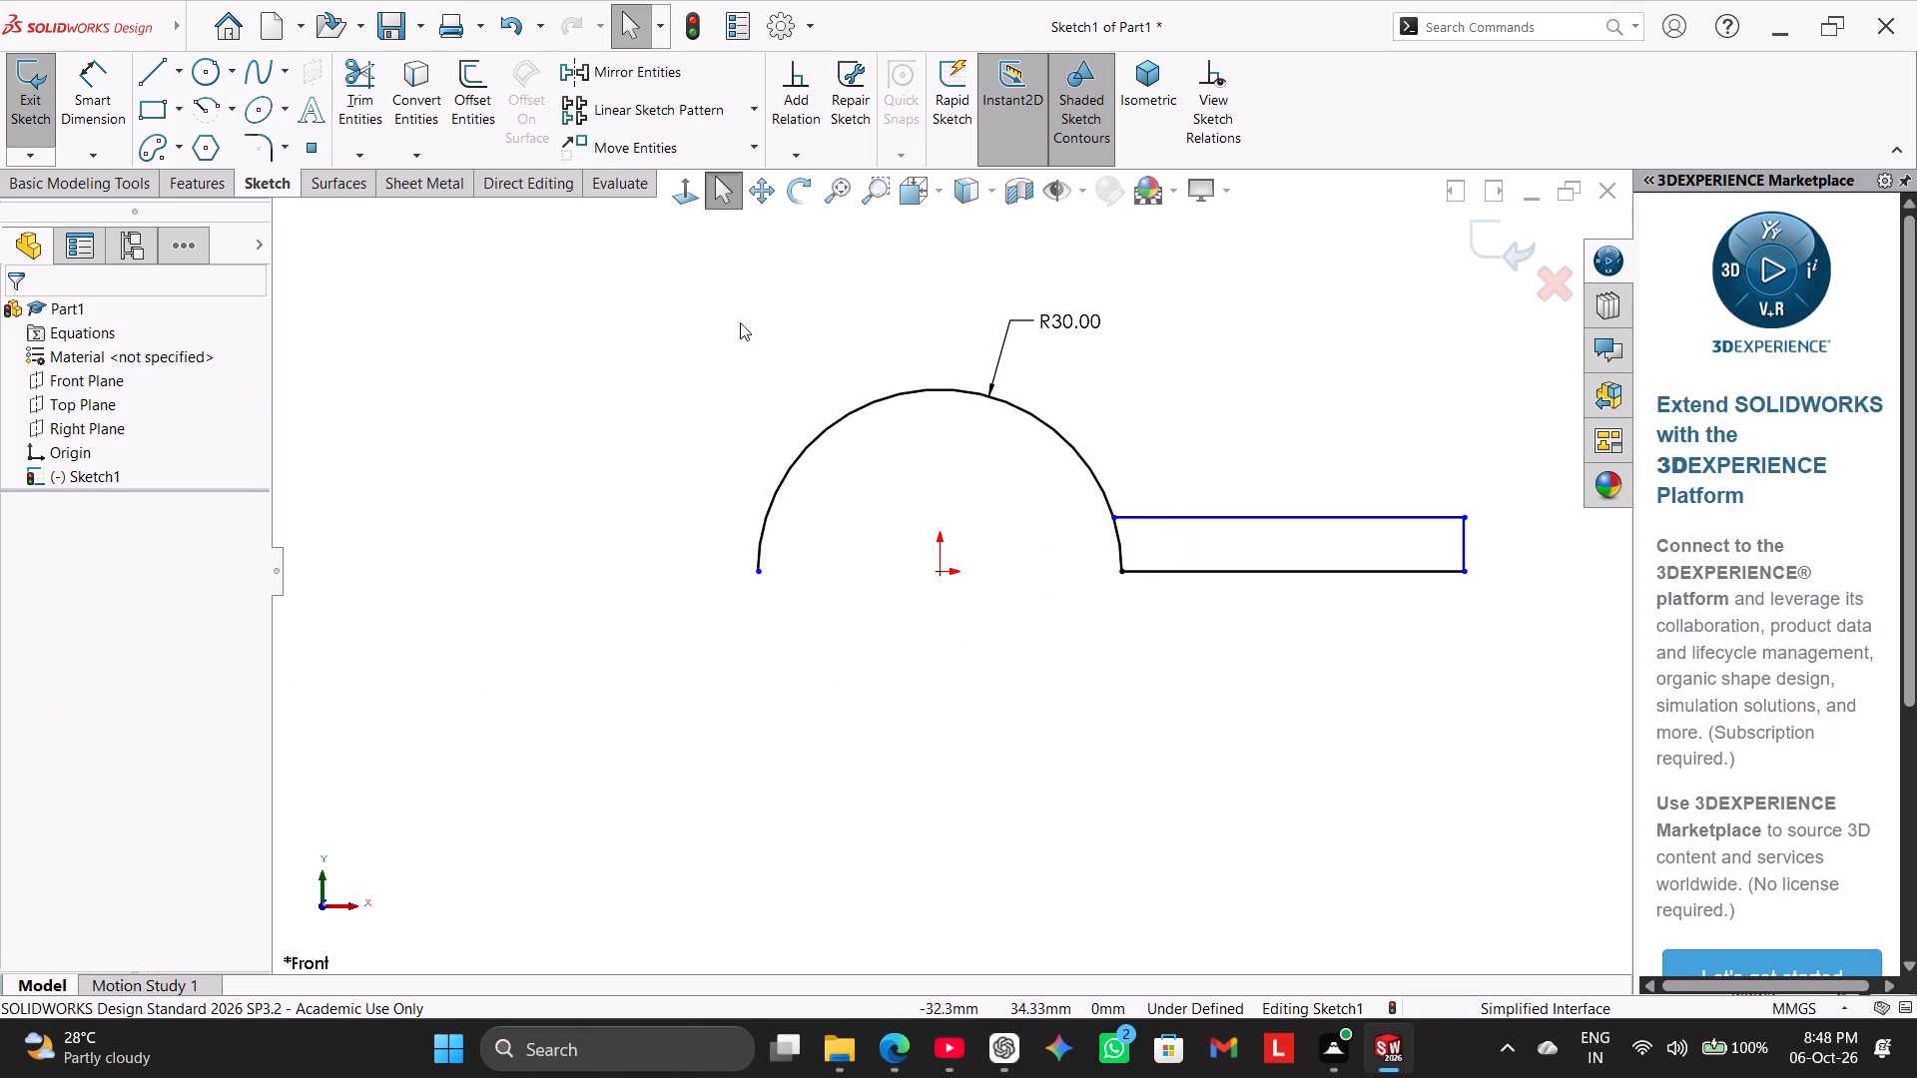
Trim to closest the lower right part of the arc between the right extension's top and bottom lines.
{"action": "left_click", "coordinate": [359, 82]}
{"action": "left_click", "coordinate": [1116, 537]}
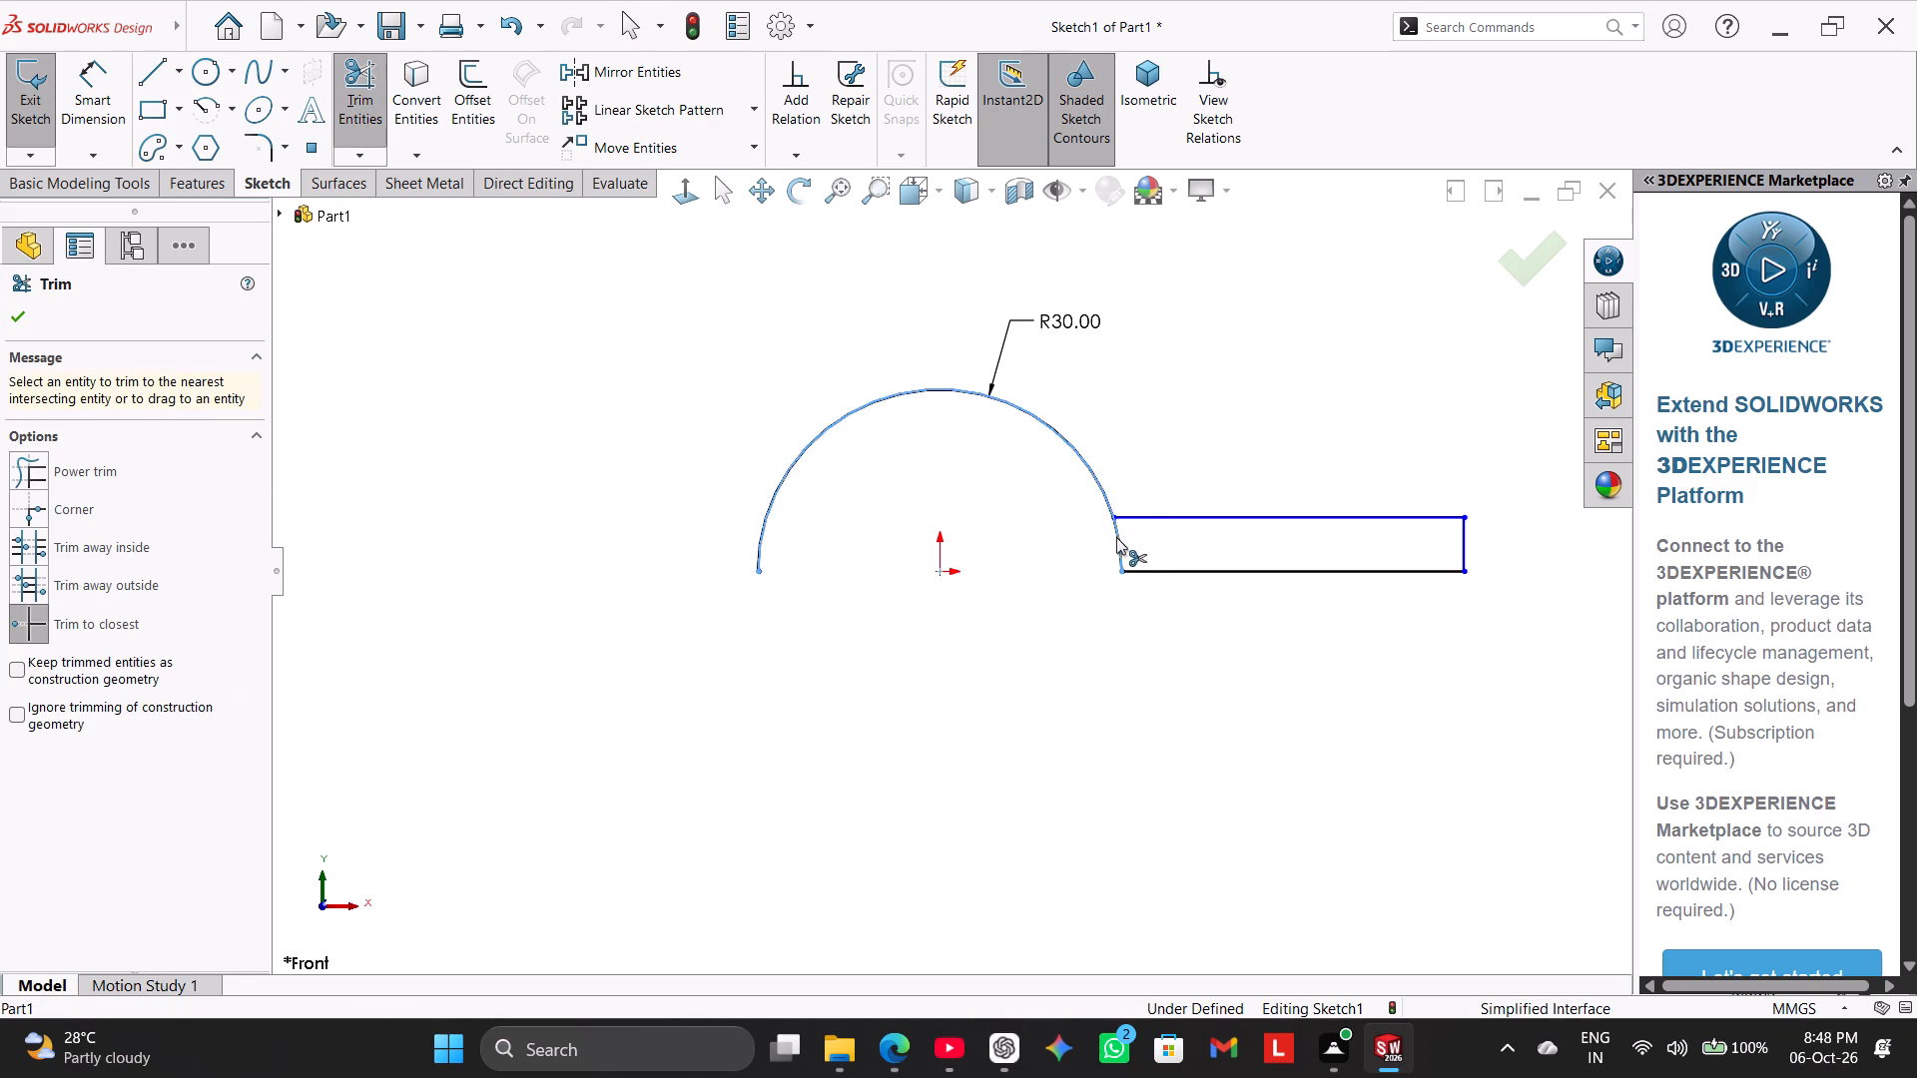
{"action": "right_click", "coordinate": [545, 542]}
{"action": "left_click", "coordinate": [612, 608]}
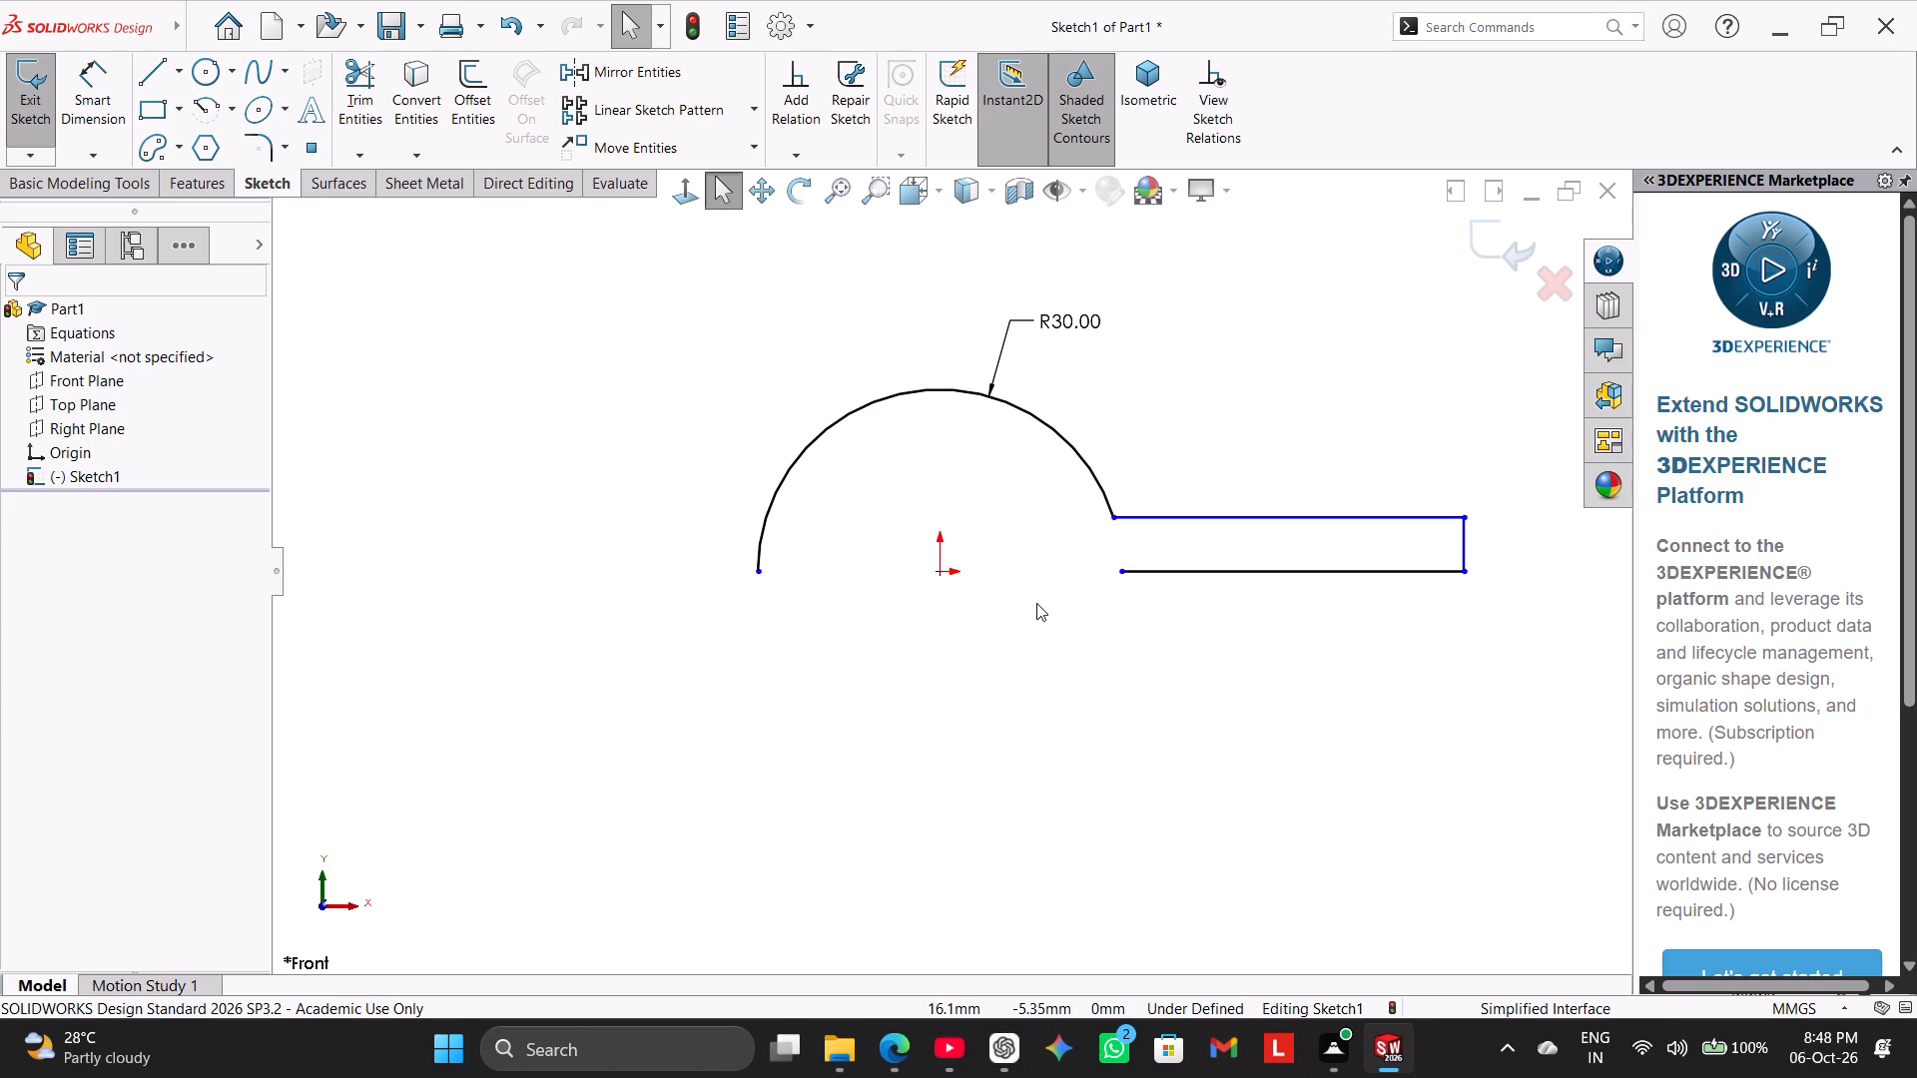
Sketch a left extension from the arc's left endpoint: about 52 mm horizontally outward, about 9 mm up, and horizontally back to the arc.
{"action": "left_click", "coordinate": [147, 66]}
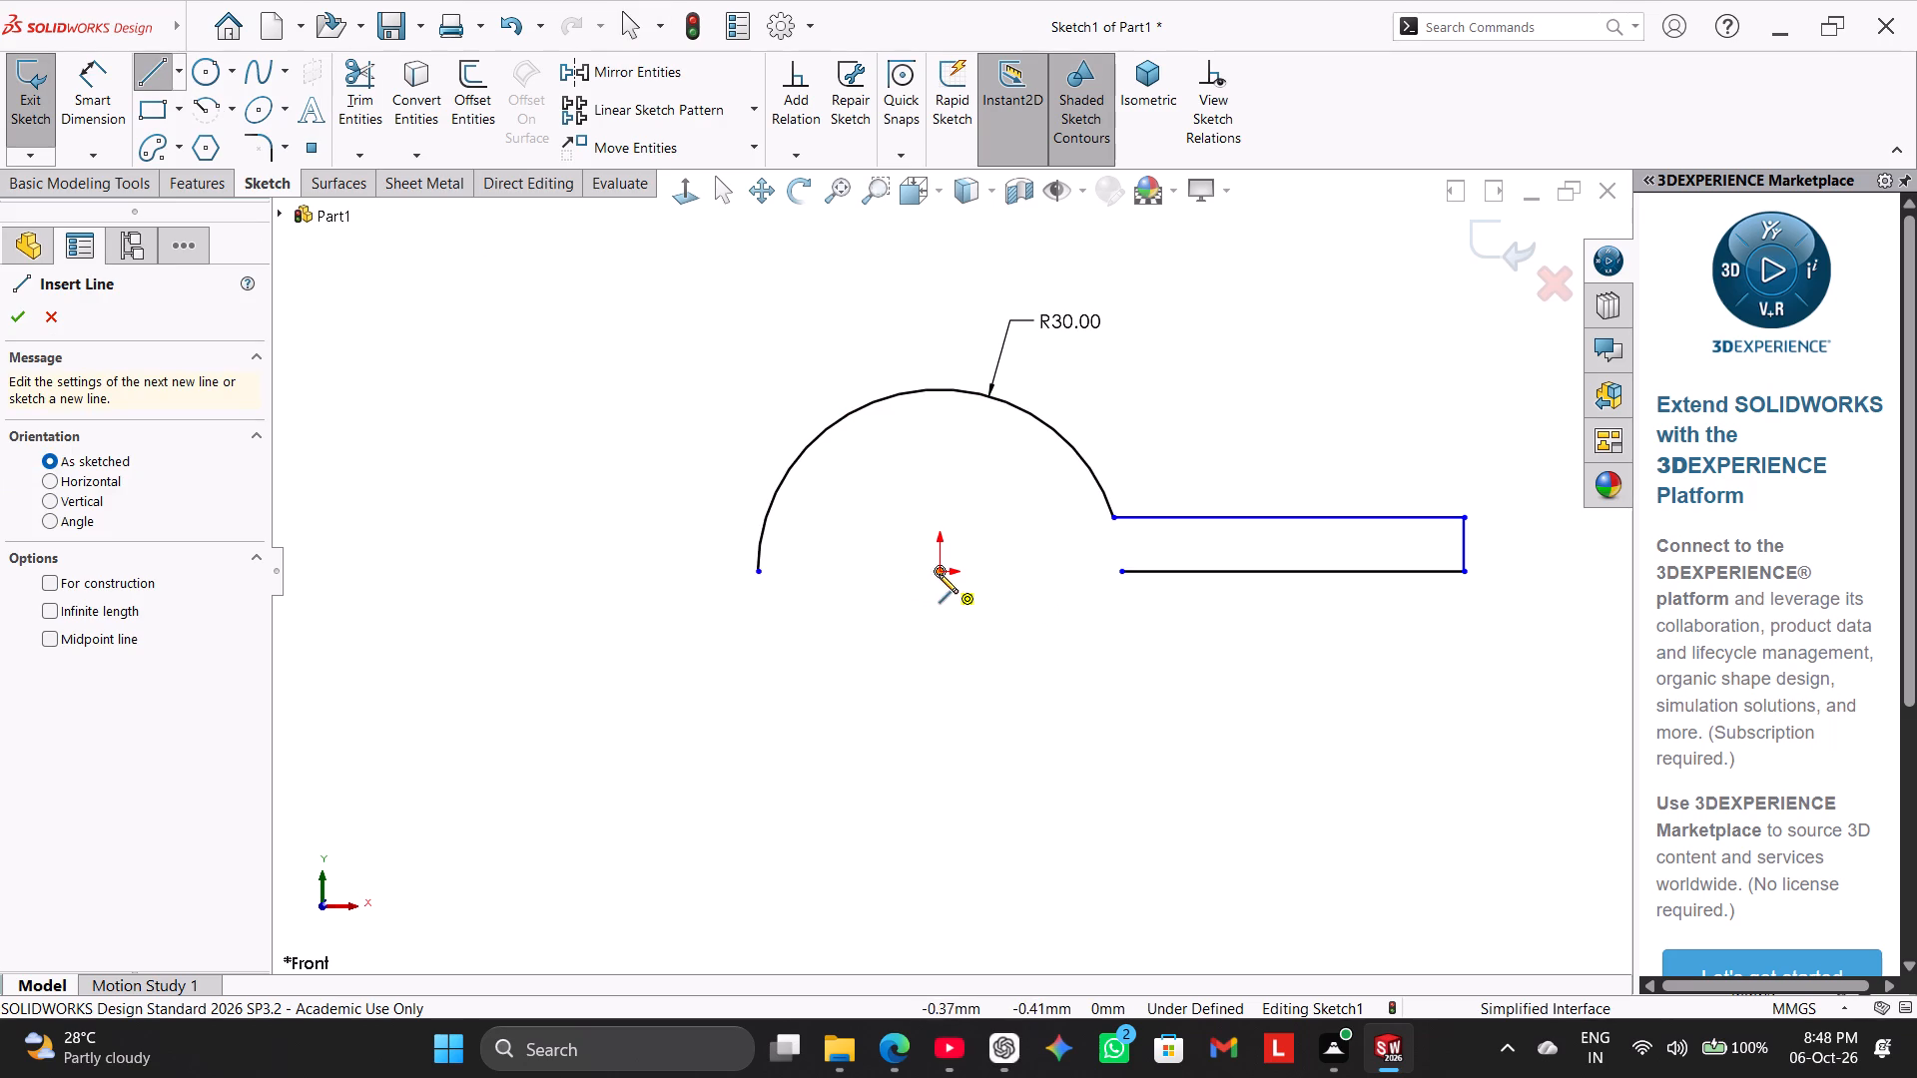
{"action": "left_click", "coordinate": [758, 577]}
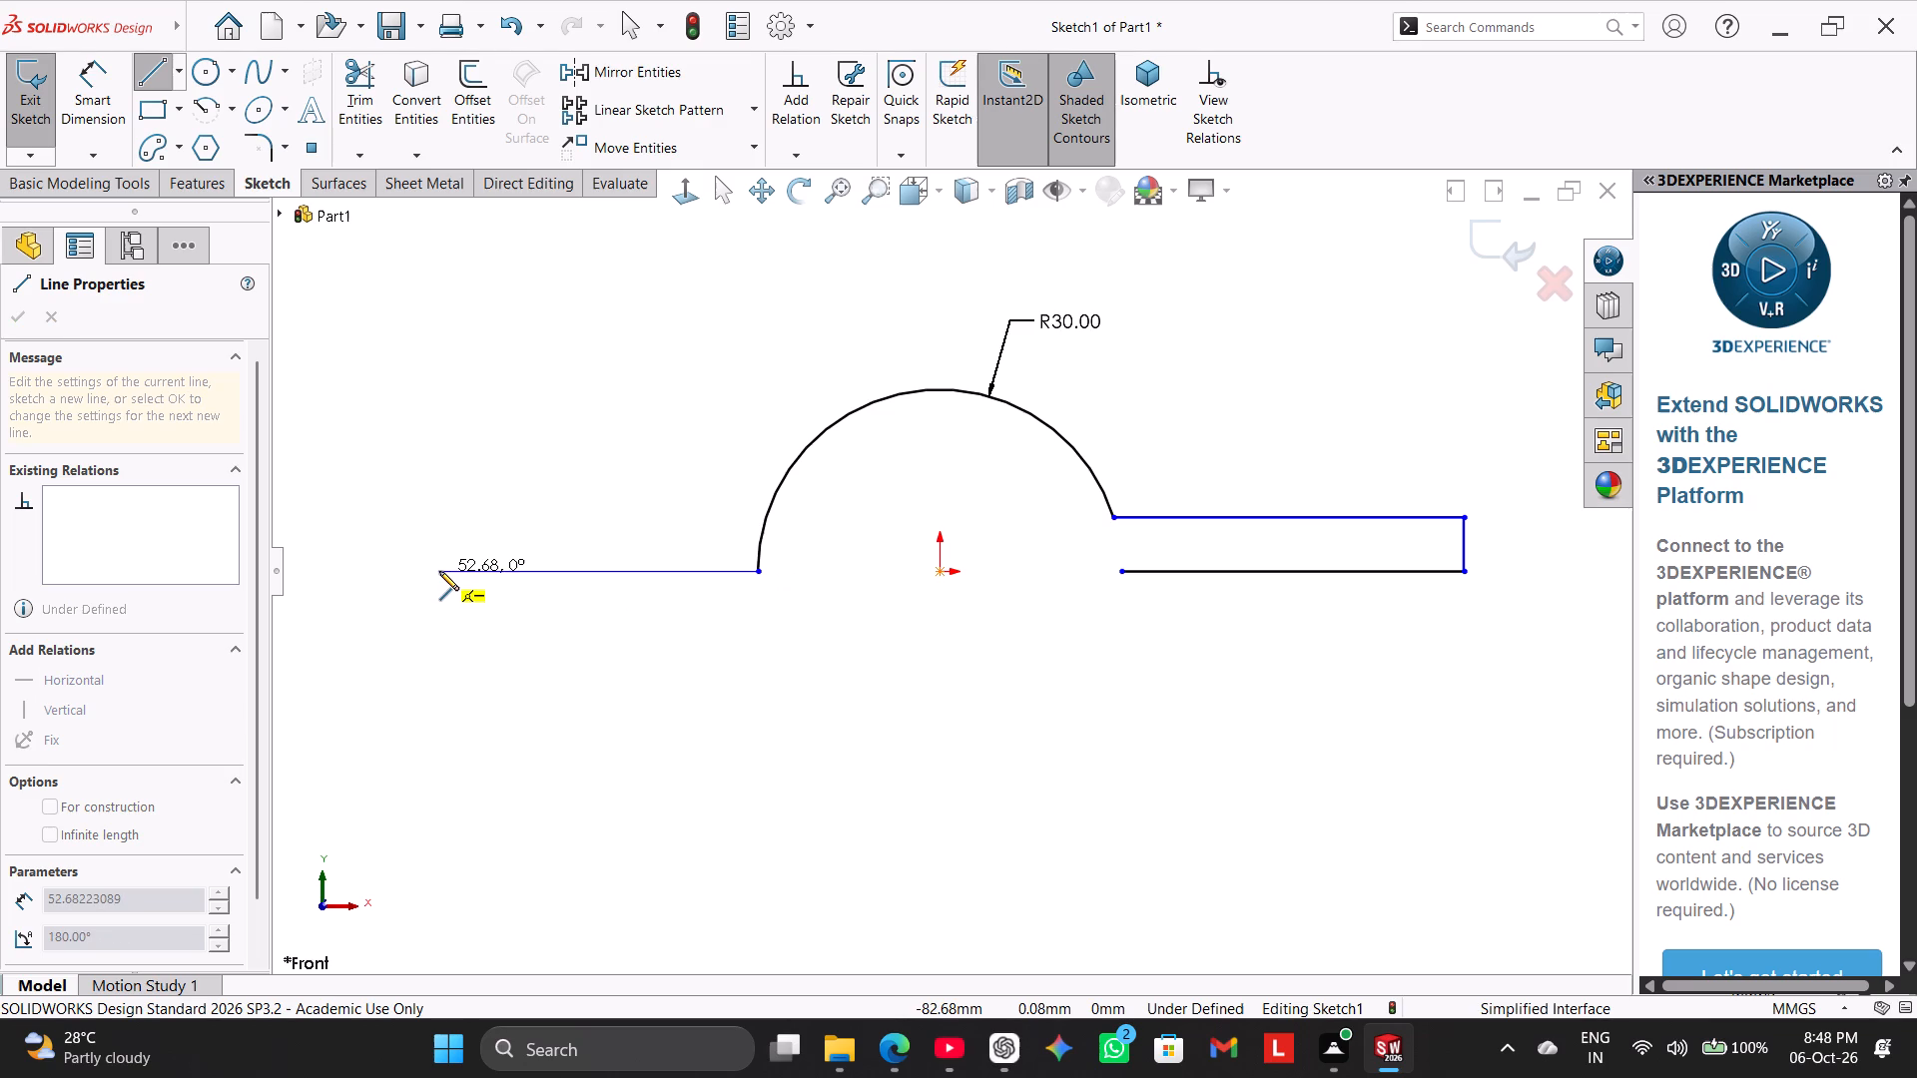
{"action": "left_click", "coordinate": [442, 571]}
{"action": "right_click", "coordinate": [537, 404]}
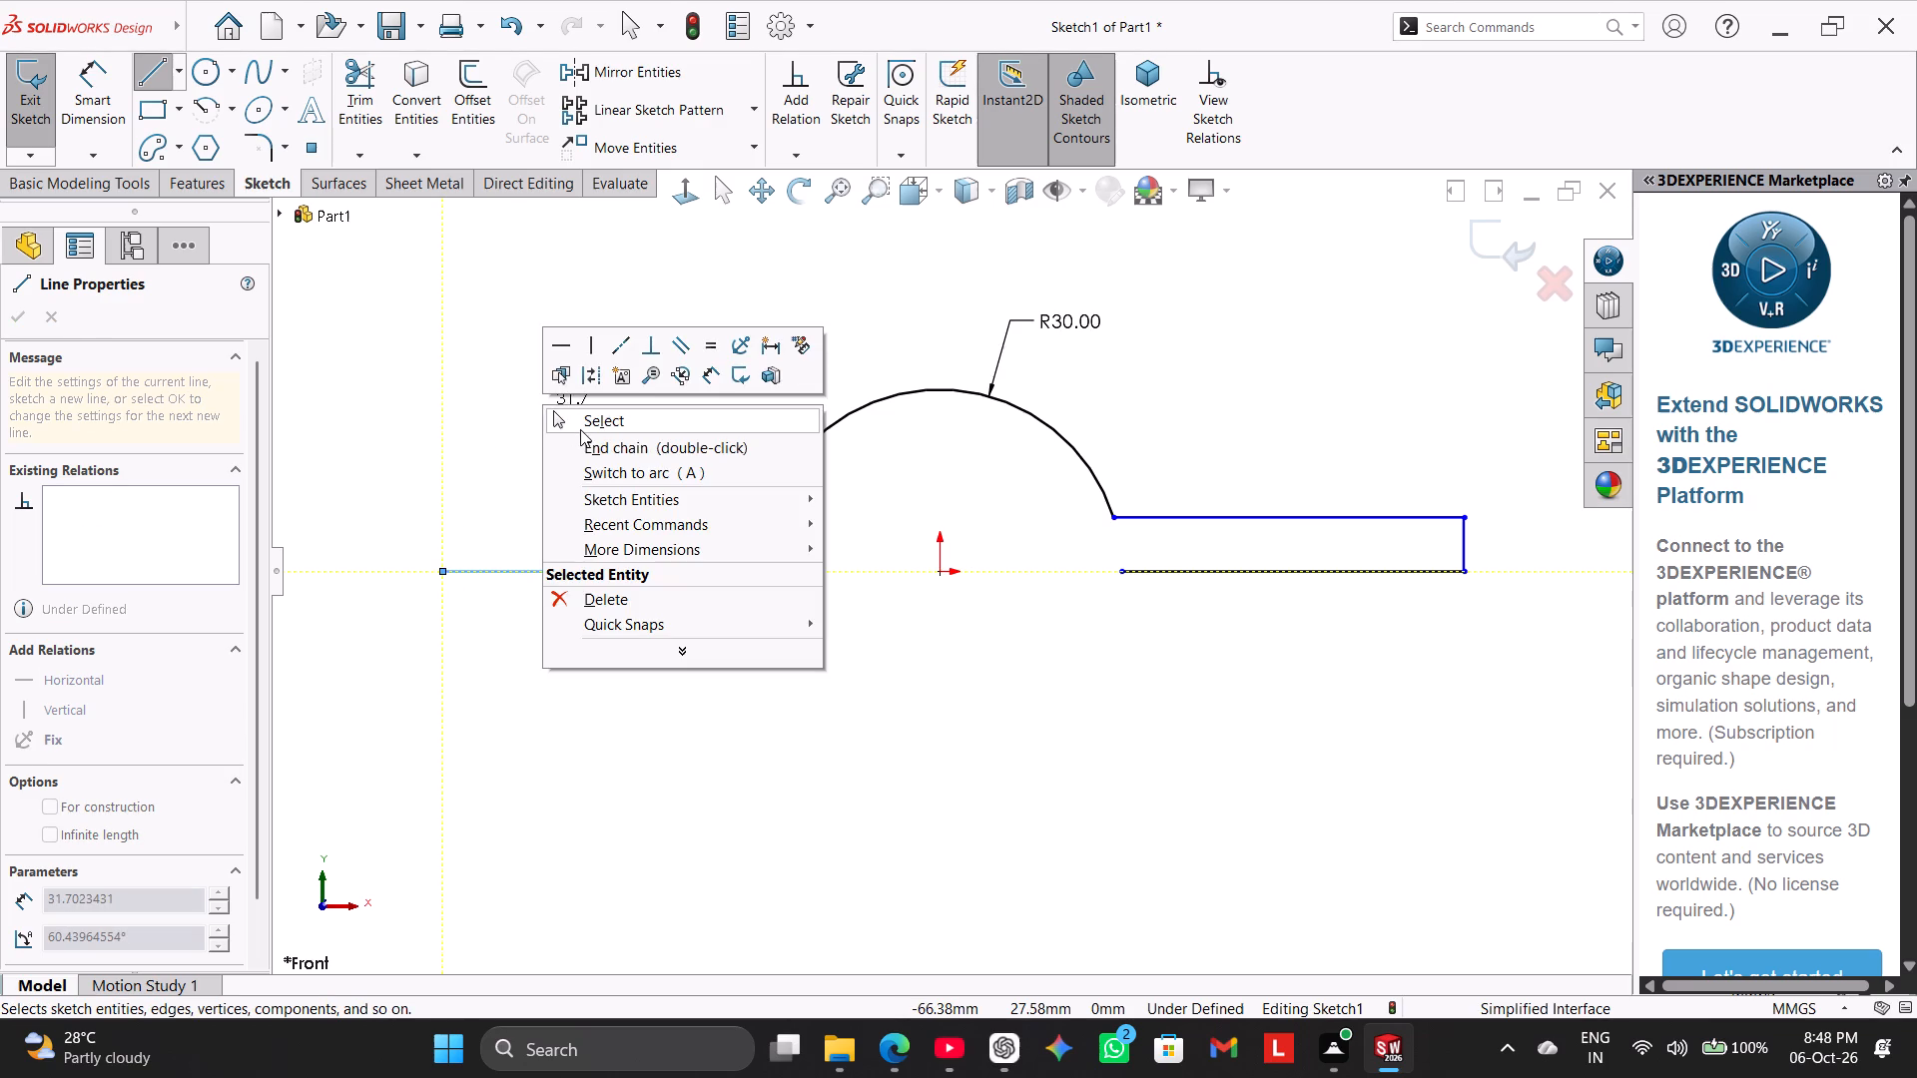
{"action": "left_click", "coordinate": [580, 429]}
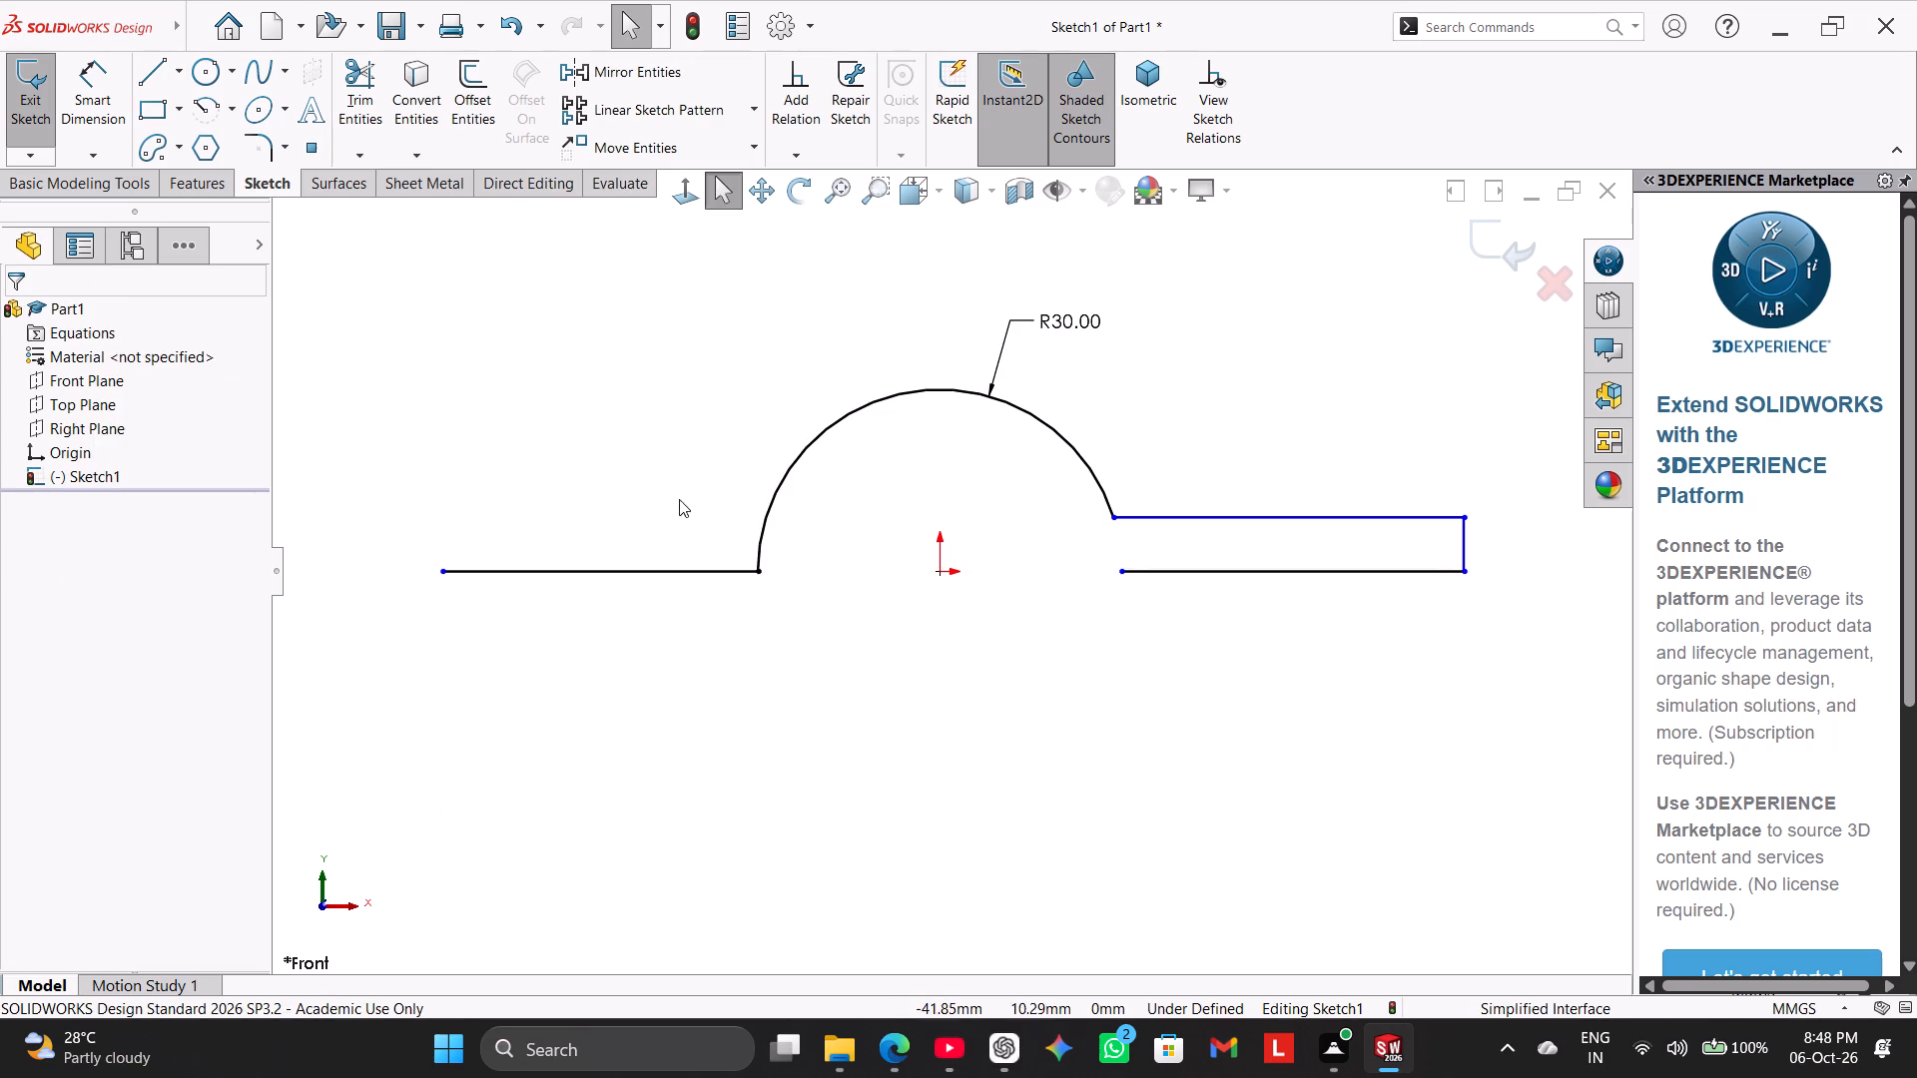
{"action": "left_click", "coordinate": [154, 83]}
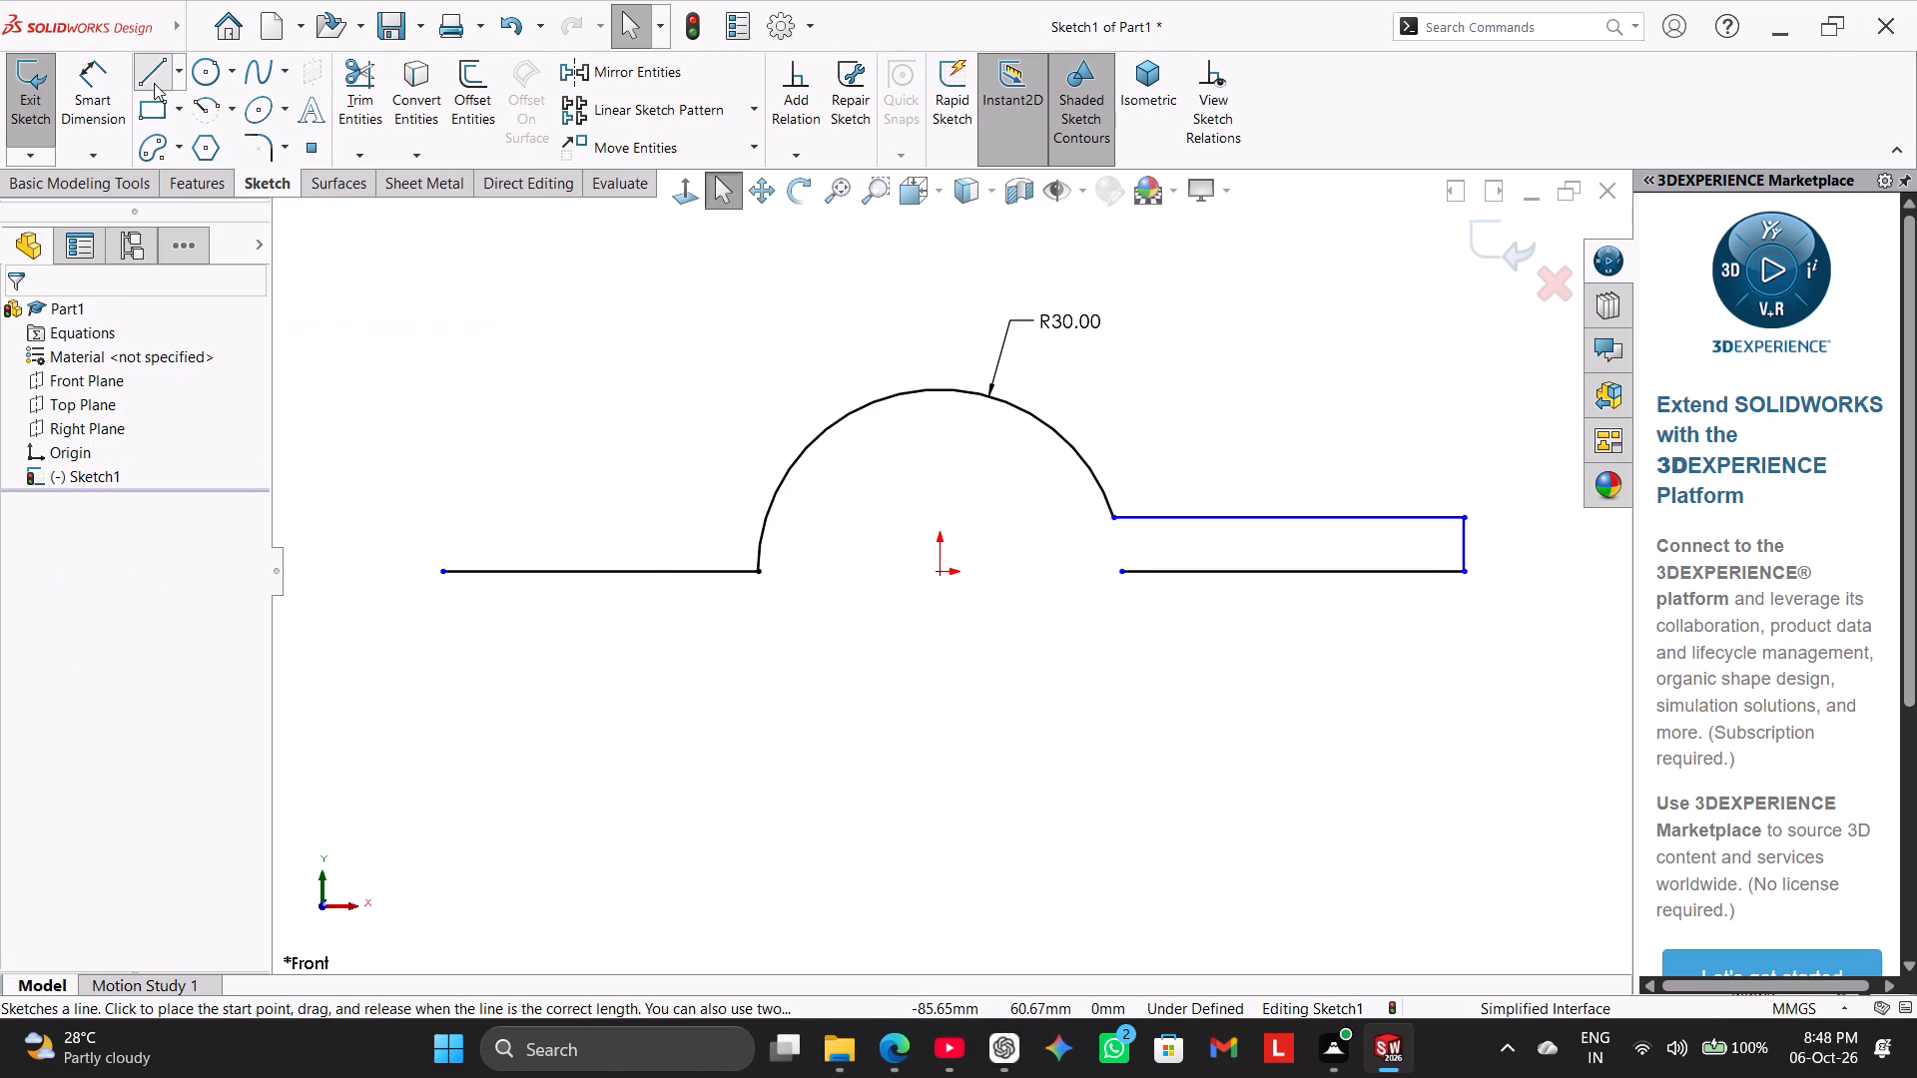
{"action": "left_click", "coordinate": [445, 572]}
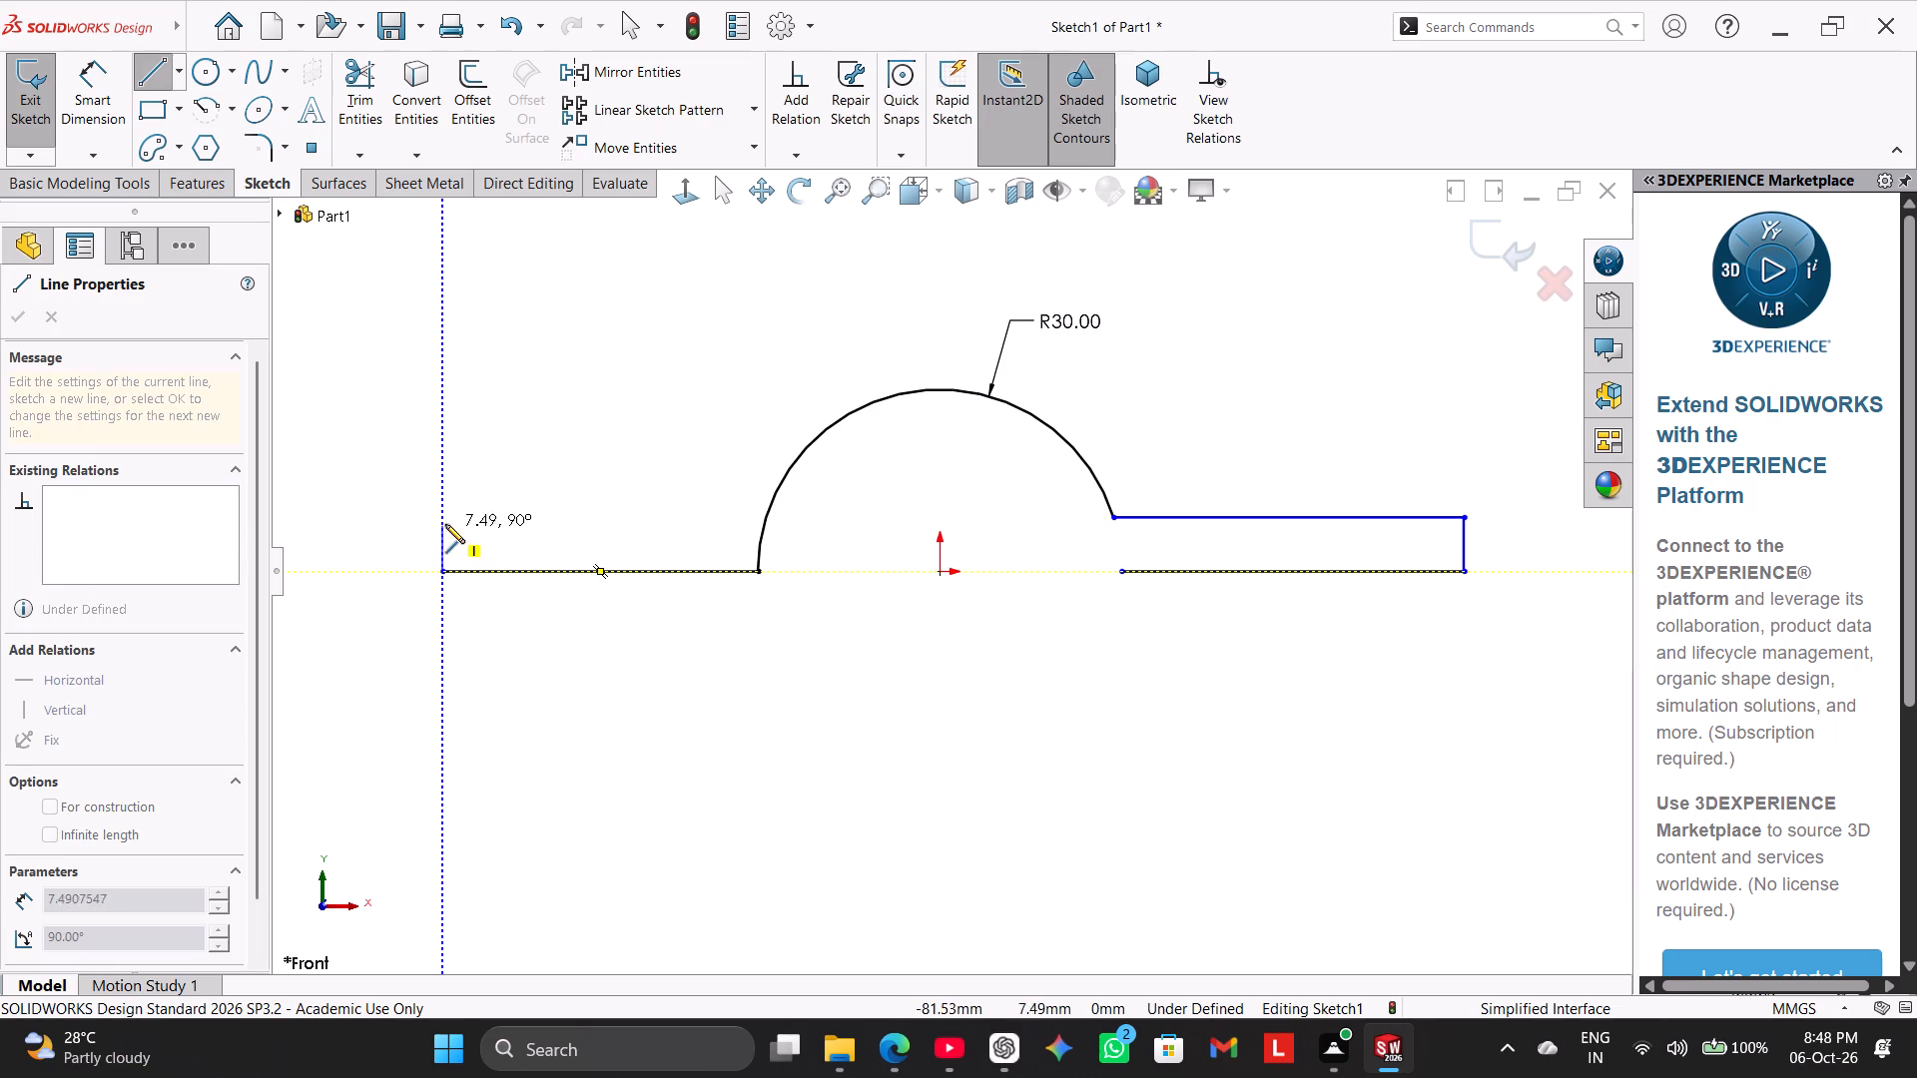
{"action": "left_click_drag", "start_coordinate": [448, 515], "coordinate": [463, 515]}
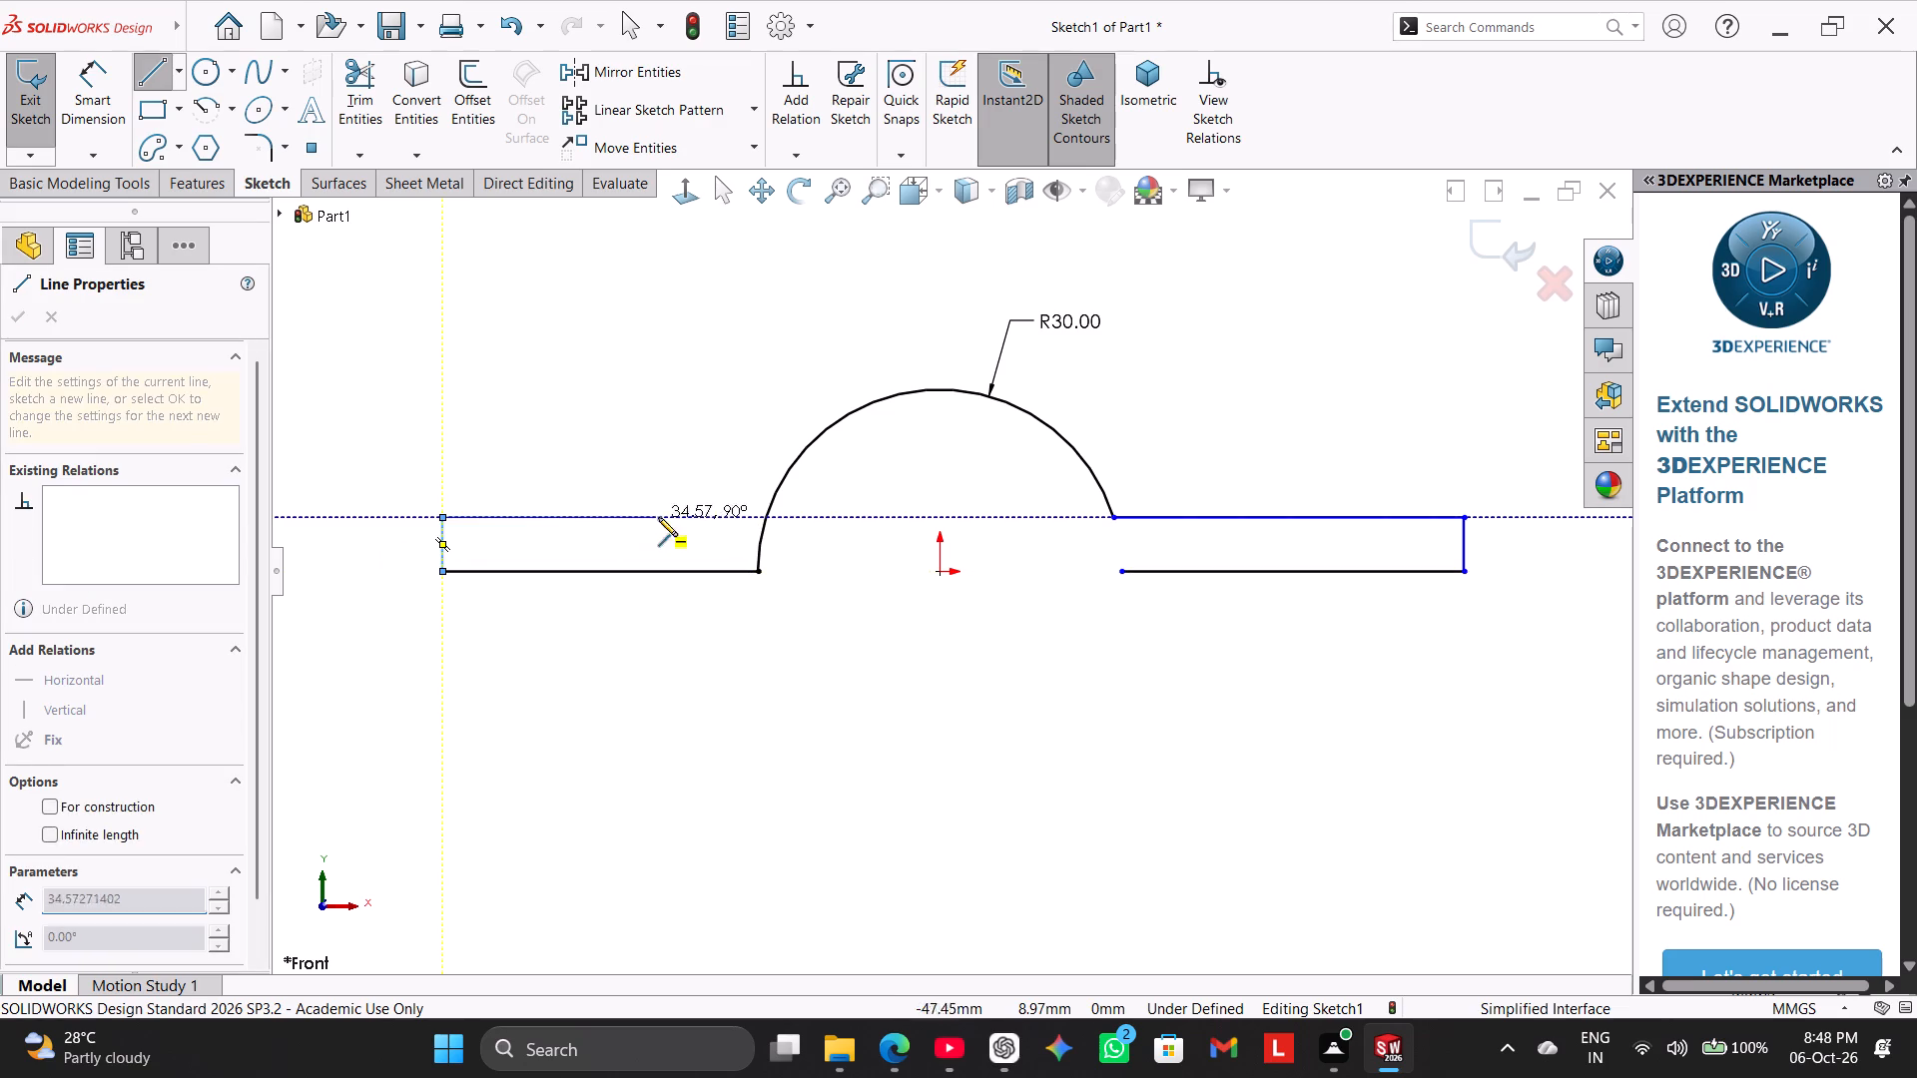
{"action": "left_click", "coordinate": [765, 517]}
{"action": "right_click", "coordinate": [706, 460]}
{"action": "left_click", "coordinate": [734, 472]}
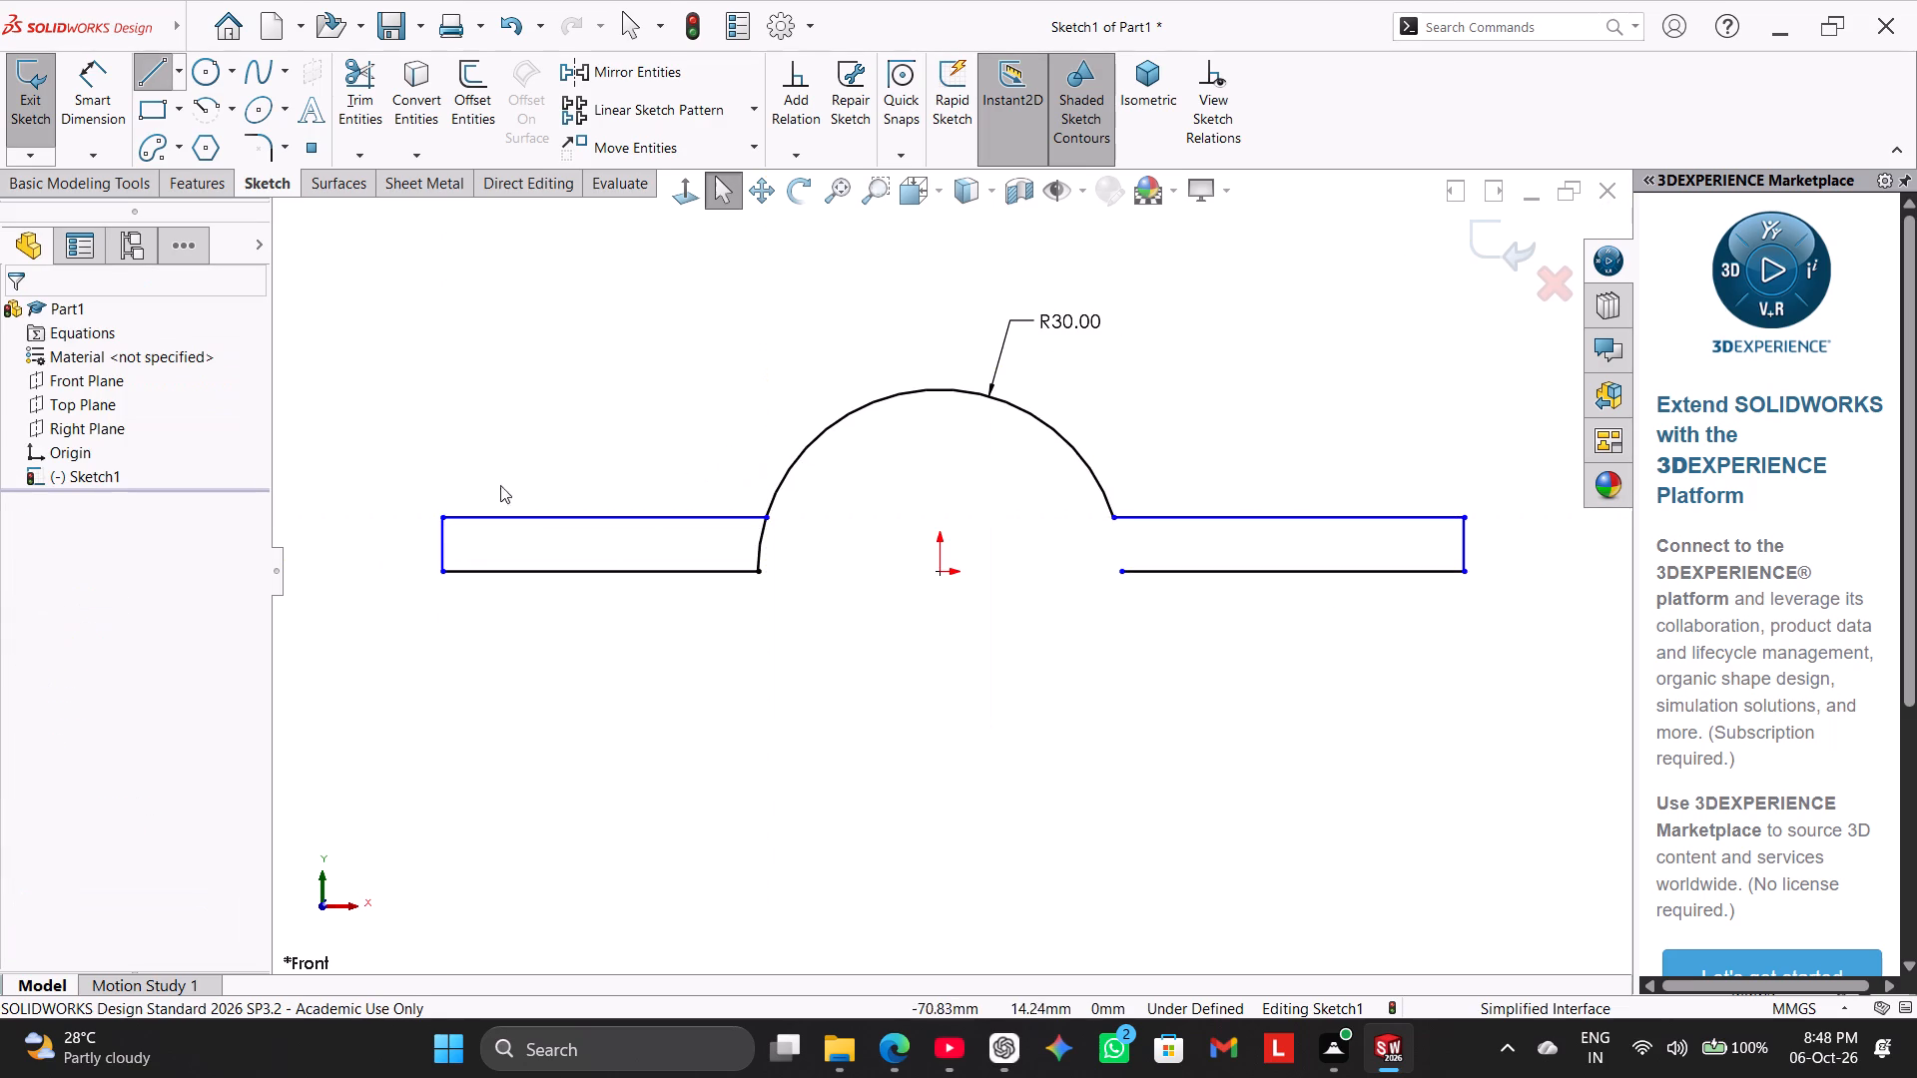
Trim to closest the lower left part of the arc between the left extension's top and bottom lines.
{"action": "left_click", "coordinate": [362, 79]}
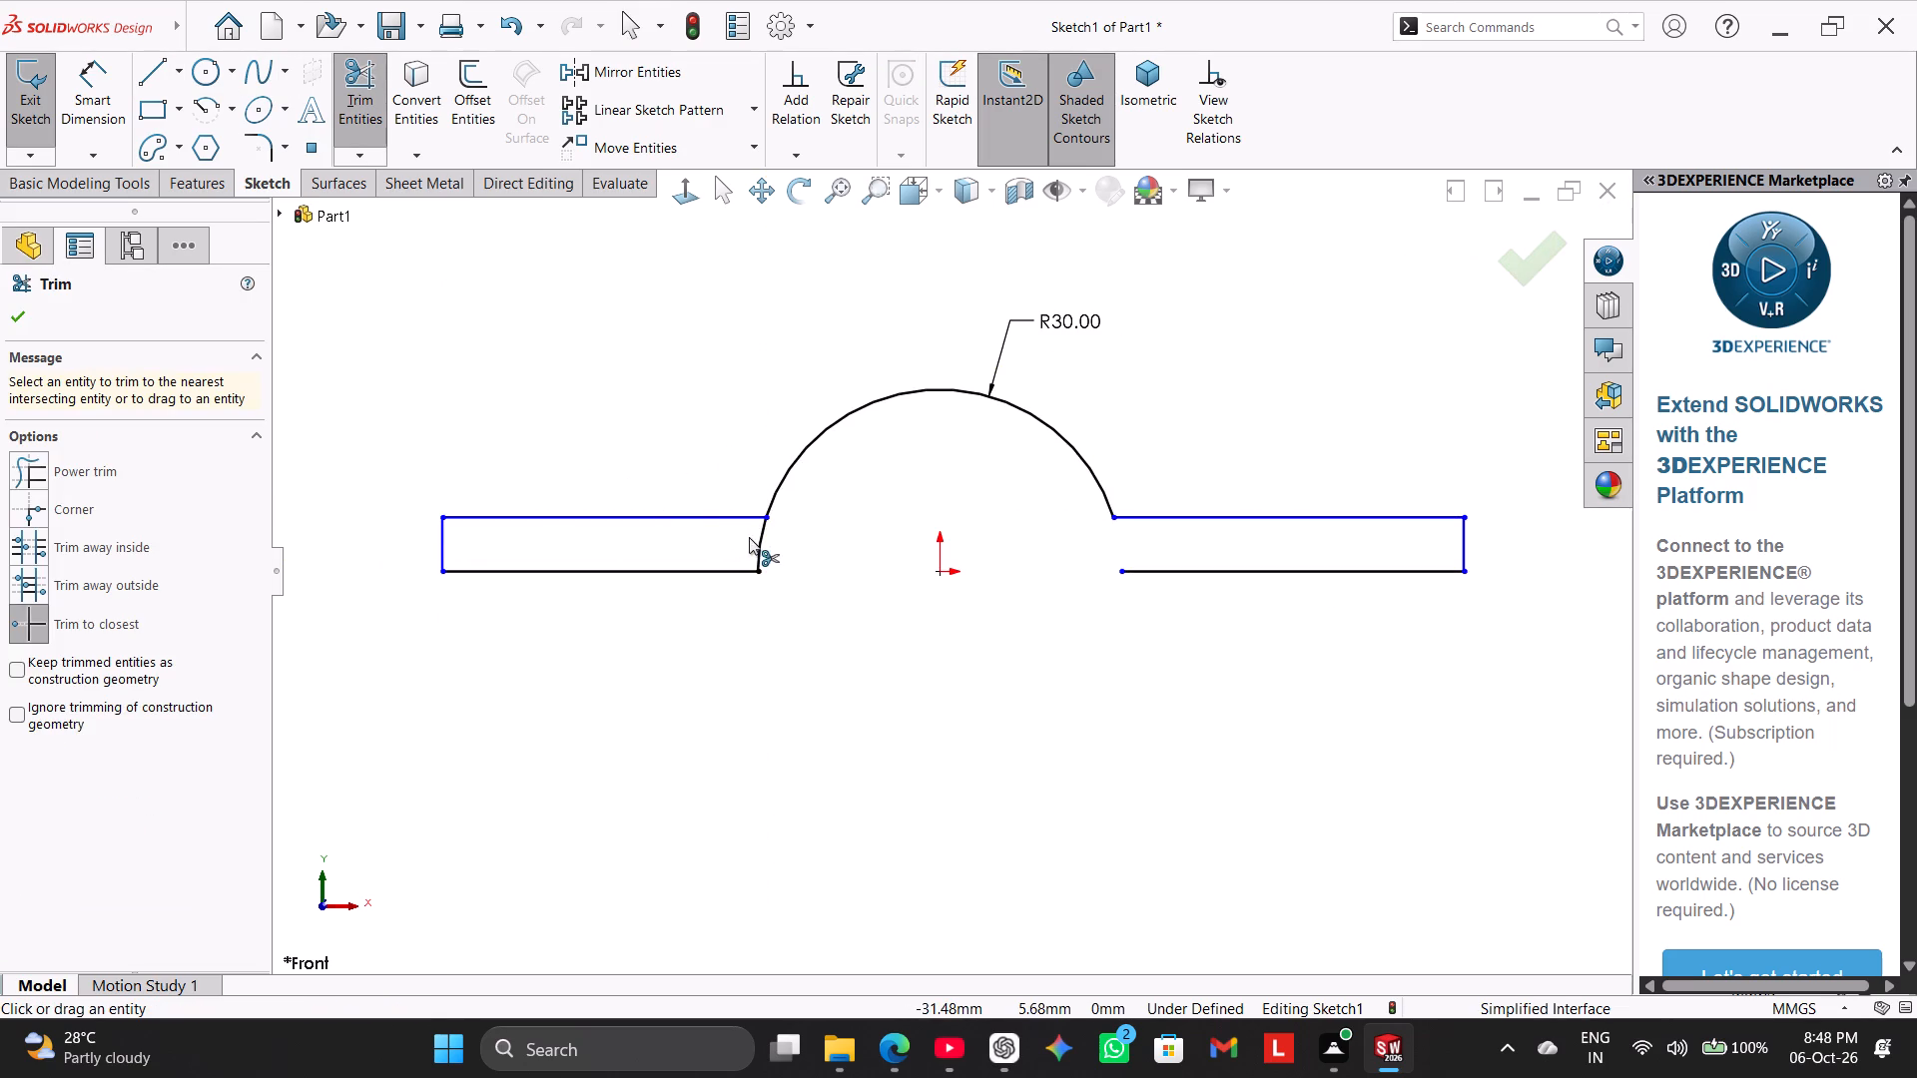
{"action": "left_click", "coordinate": [764, 543]}
{"action": "right_click", "coordinate": [646, 417]}
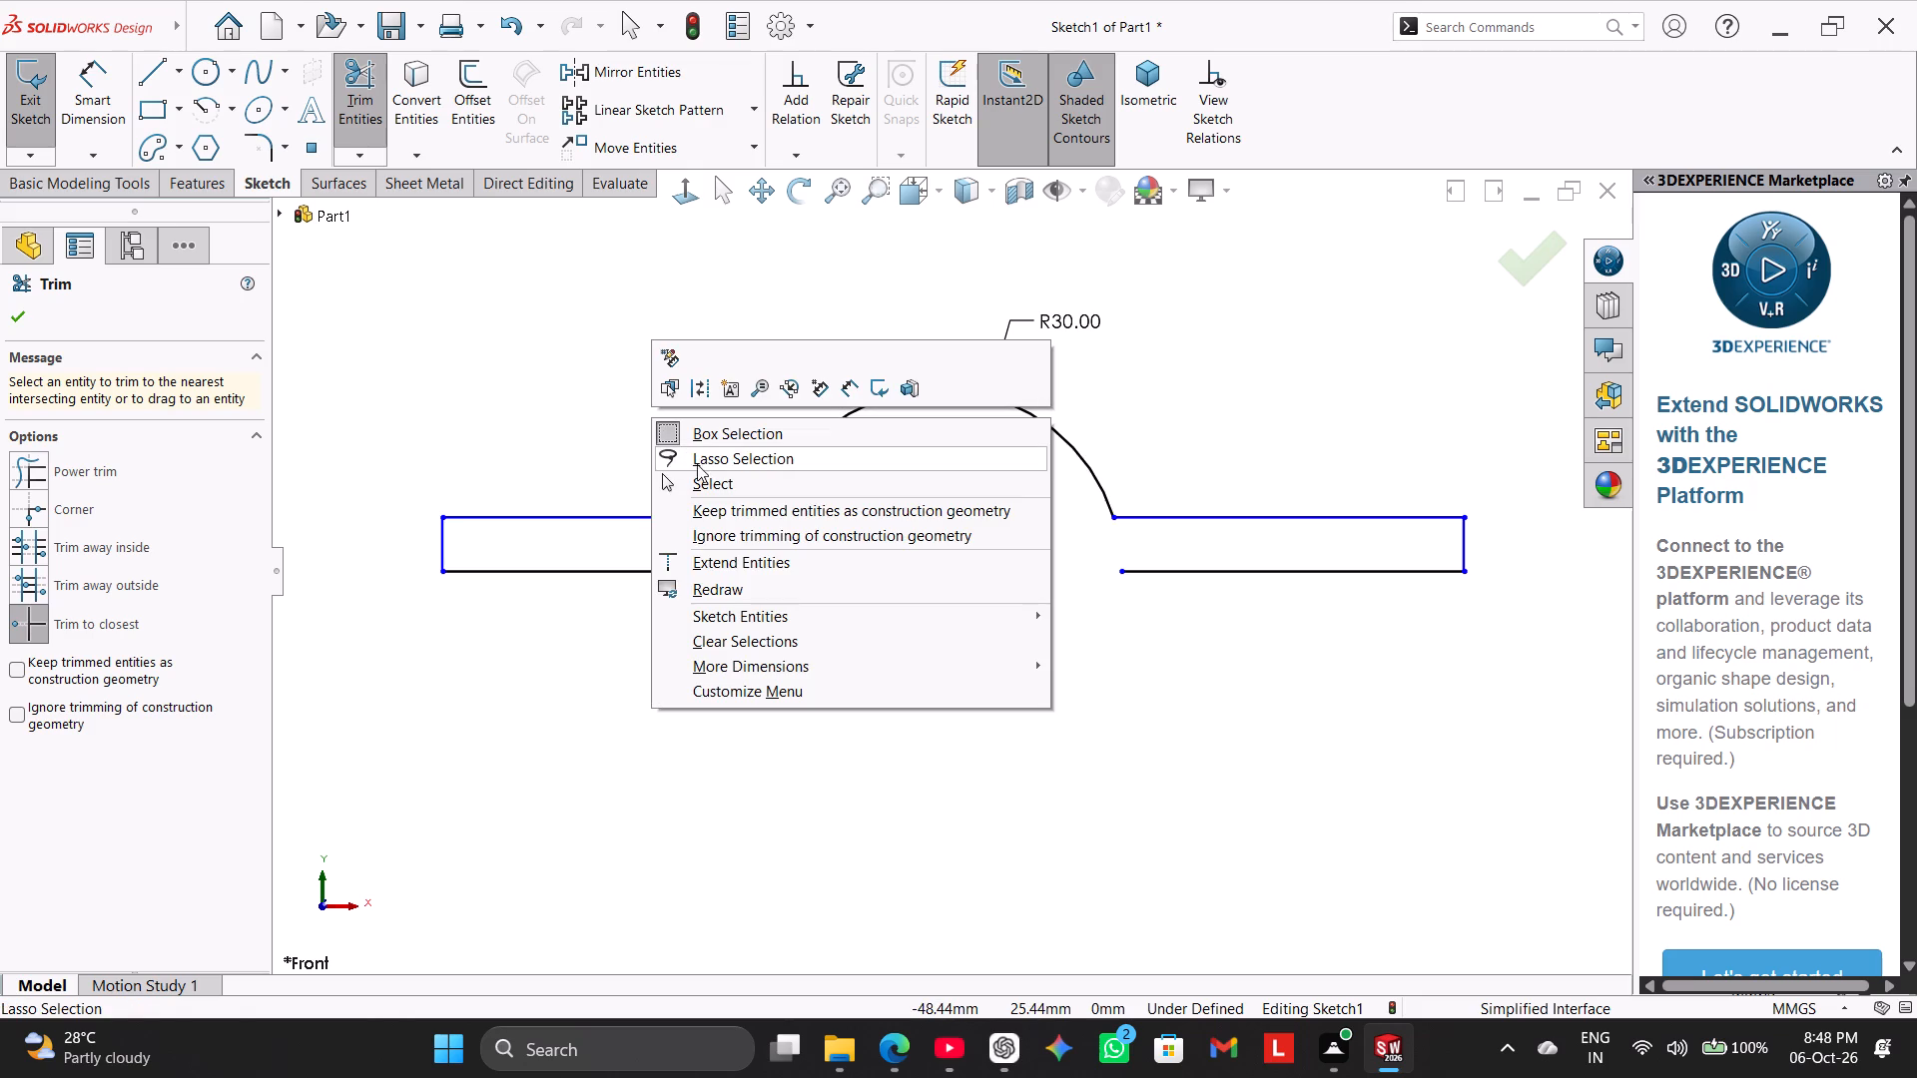
{"action": "left_click", "coordinate": [706, 483]}
Dimension the left extension's vertical end line at 10 mm.
{"action": "left_click_drag", "start_coordinate": [84, 51], "coordinate": [93, 67]}
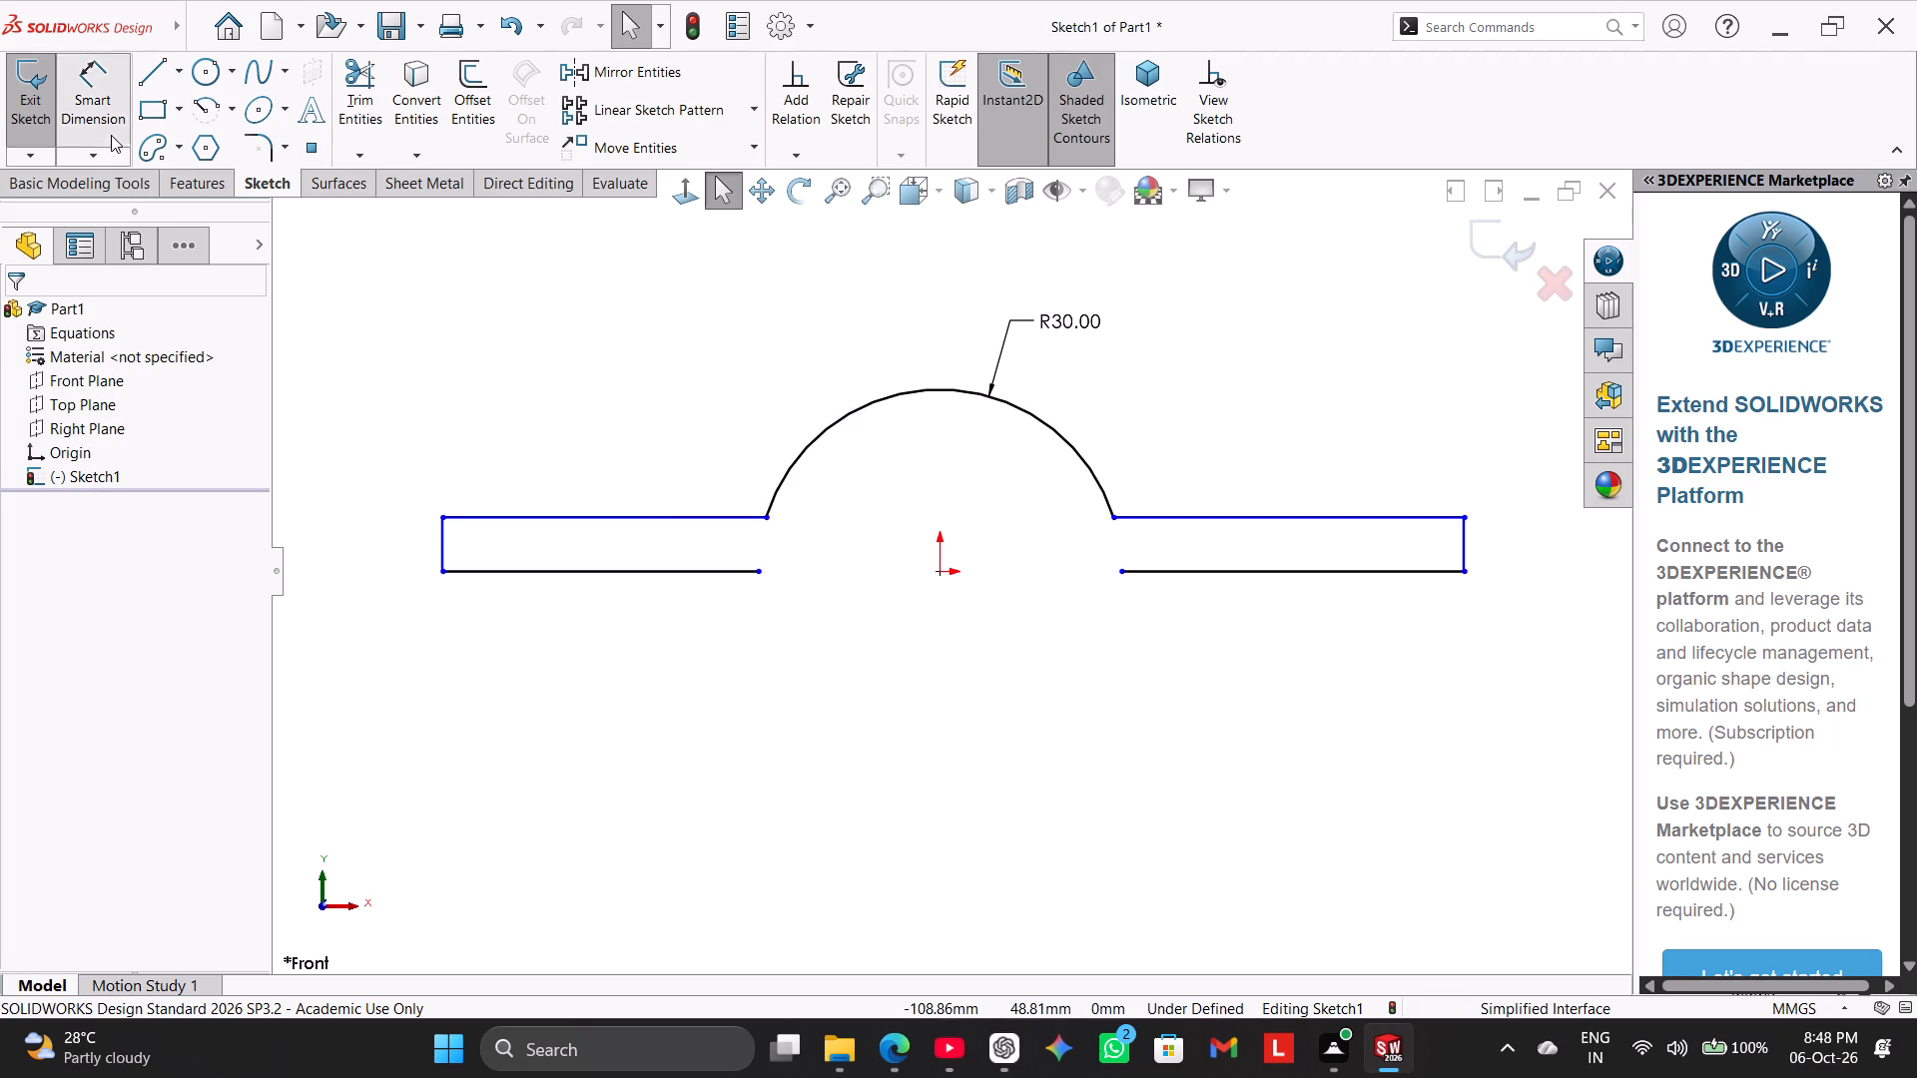
{"action": "left_click", "coordinate": [111, 135]}
{"action": "left_click", "coordinate": [441, 545]}
{"action": "left_click", "coordinate": [364, 543]}
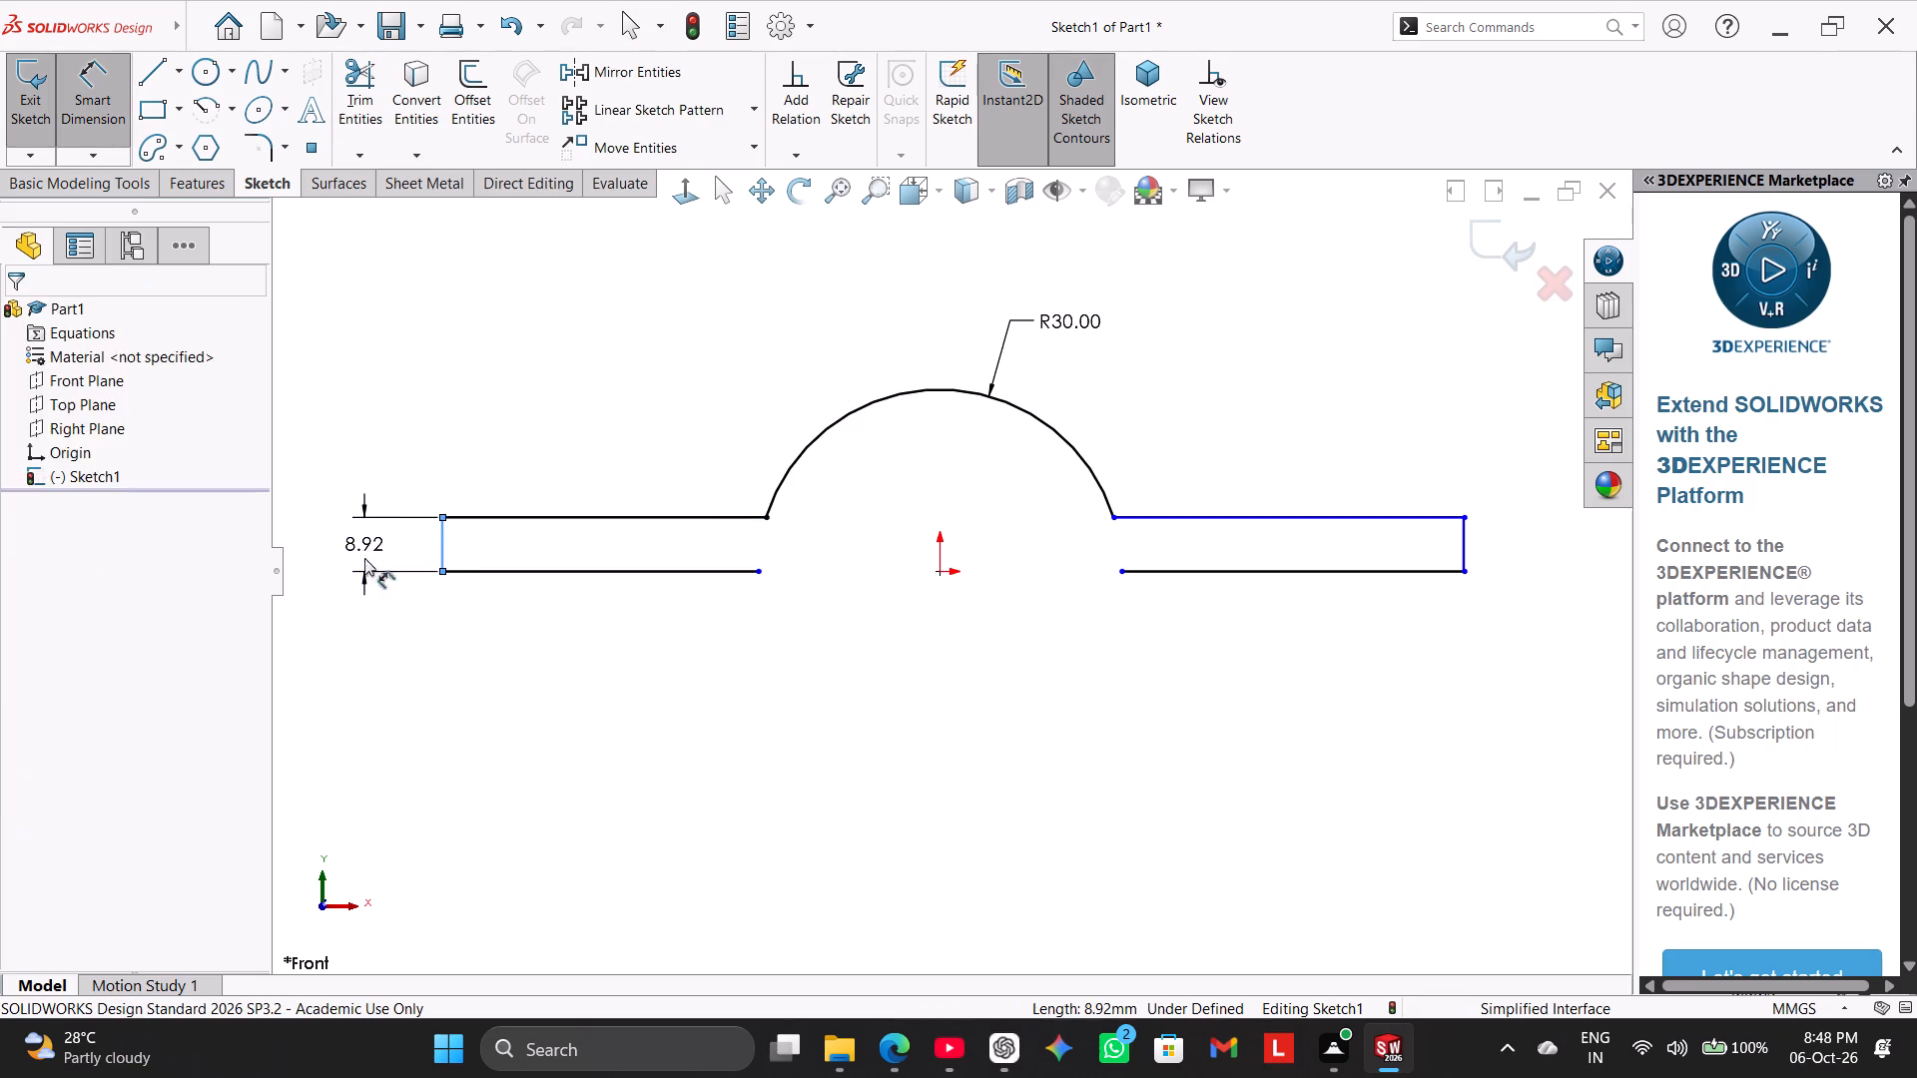
{"action": "key", "text": "1"}
{"action": "key", "text": "0"}
{"action": "key", "text": "Return"}
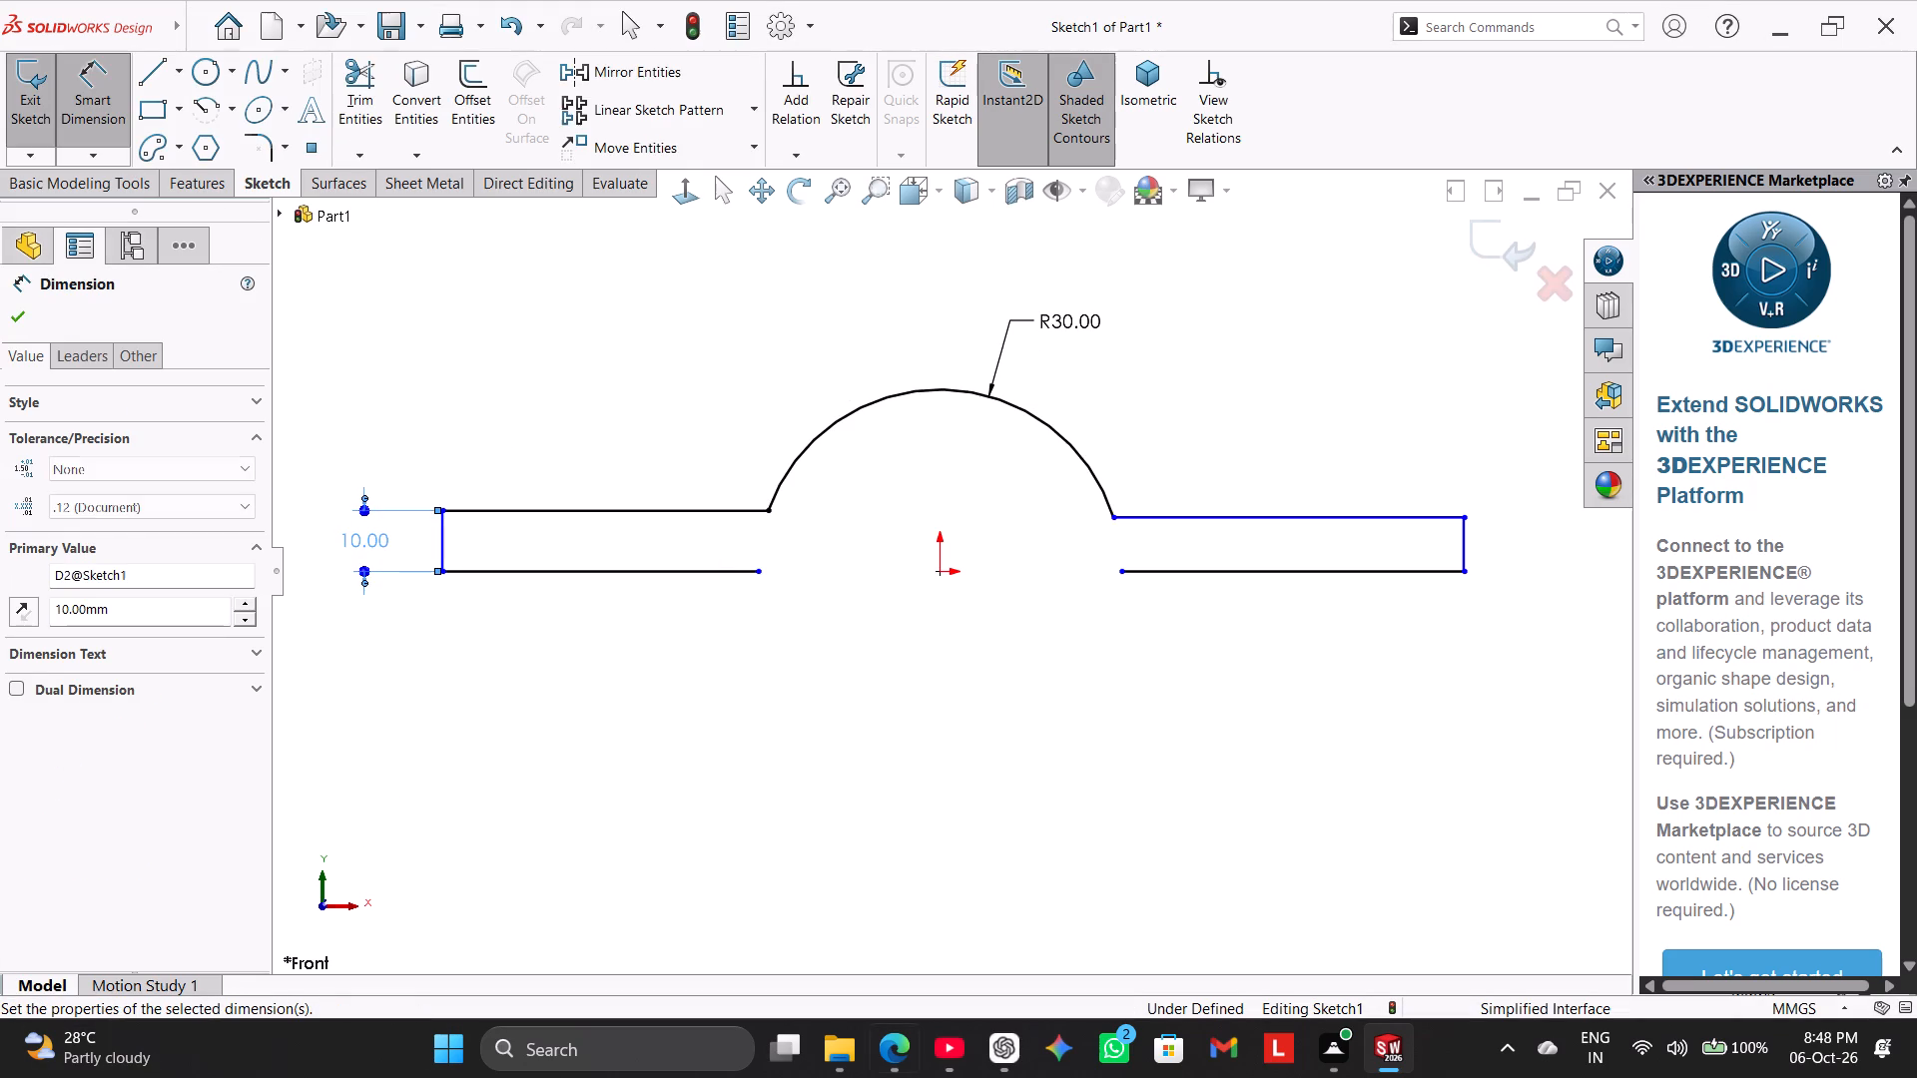
{"action": "left_click", "coordinate": [1247, 347]}
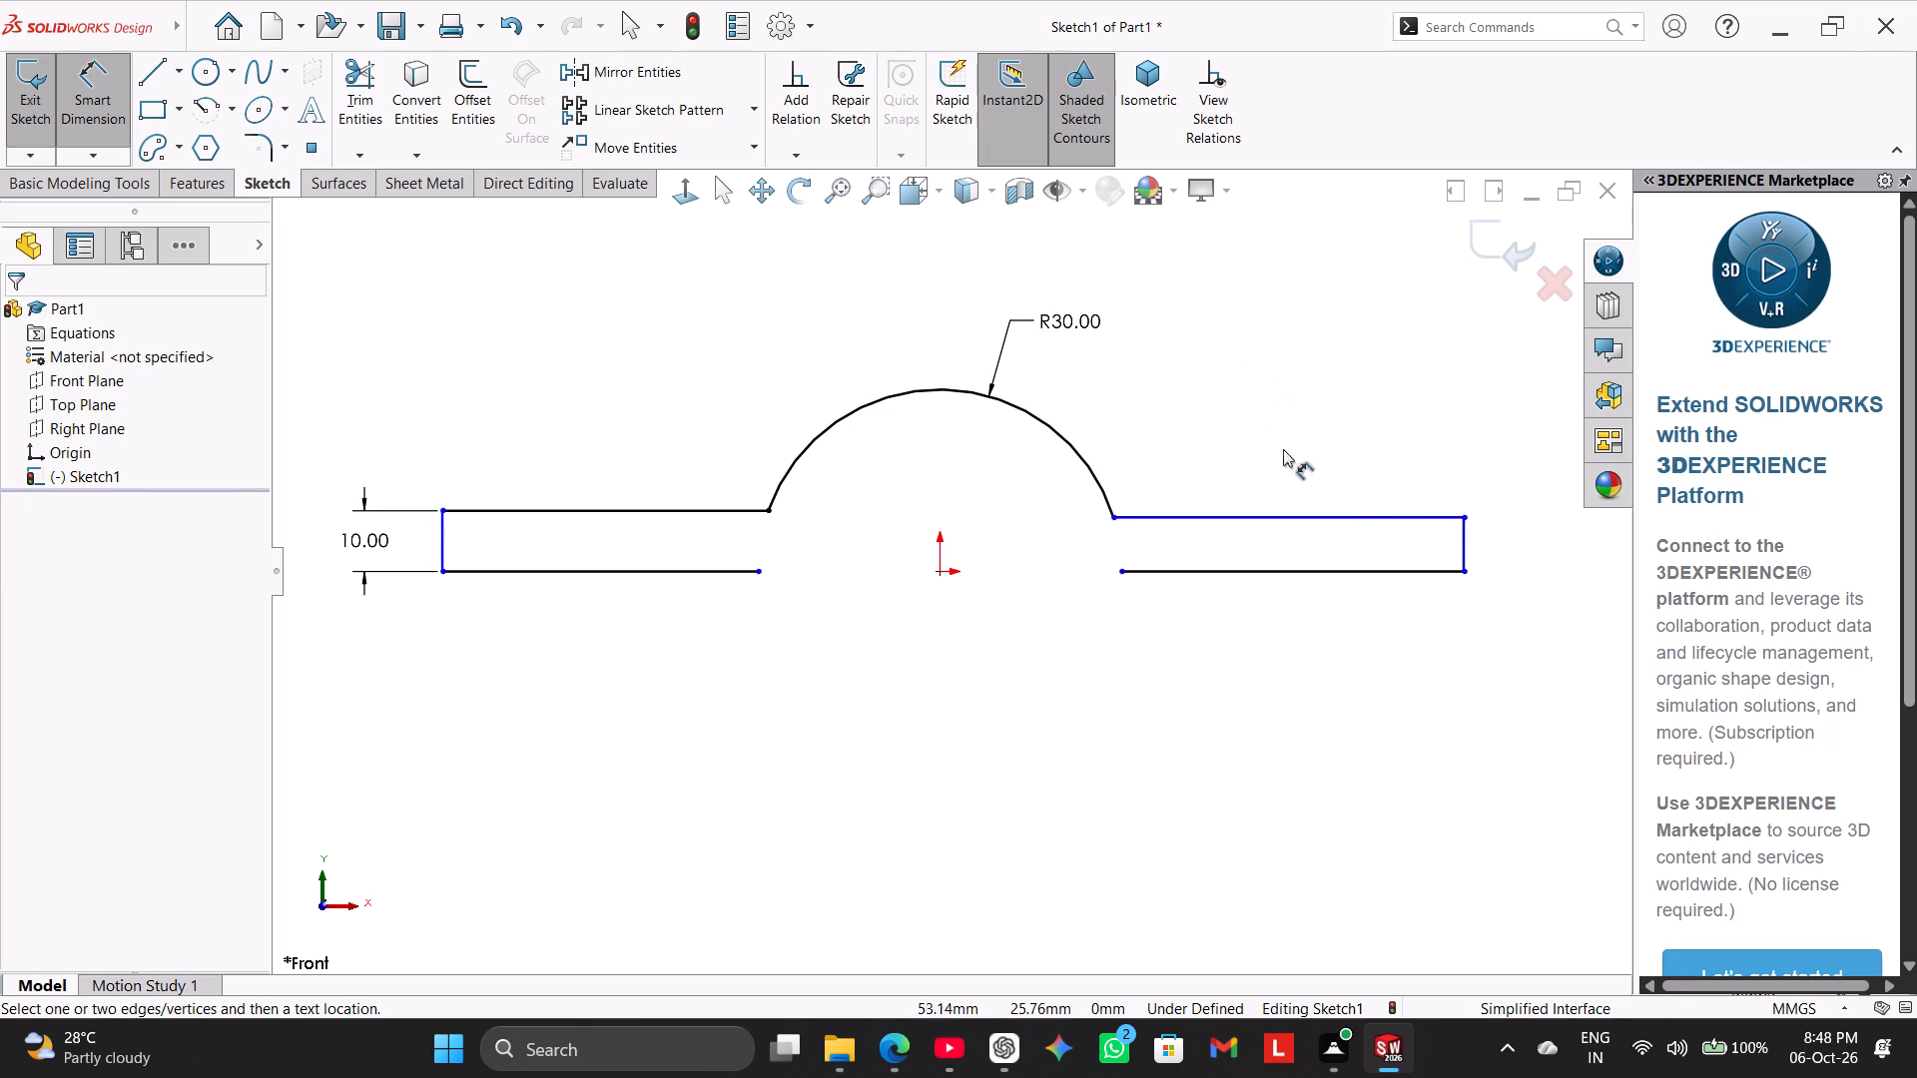
{"action": "right_click", "coordinate": [1289, 378]}
{"action": "left_click", "coordinate": [1341, 440]}
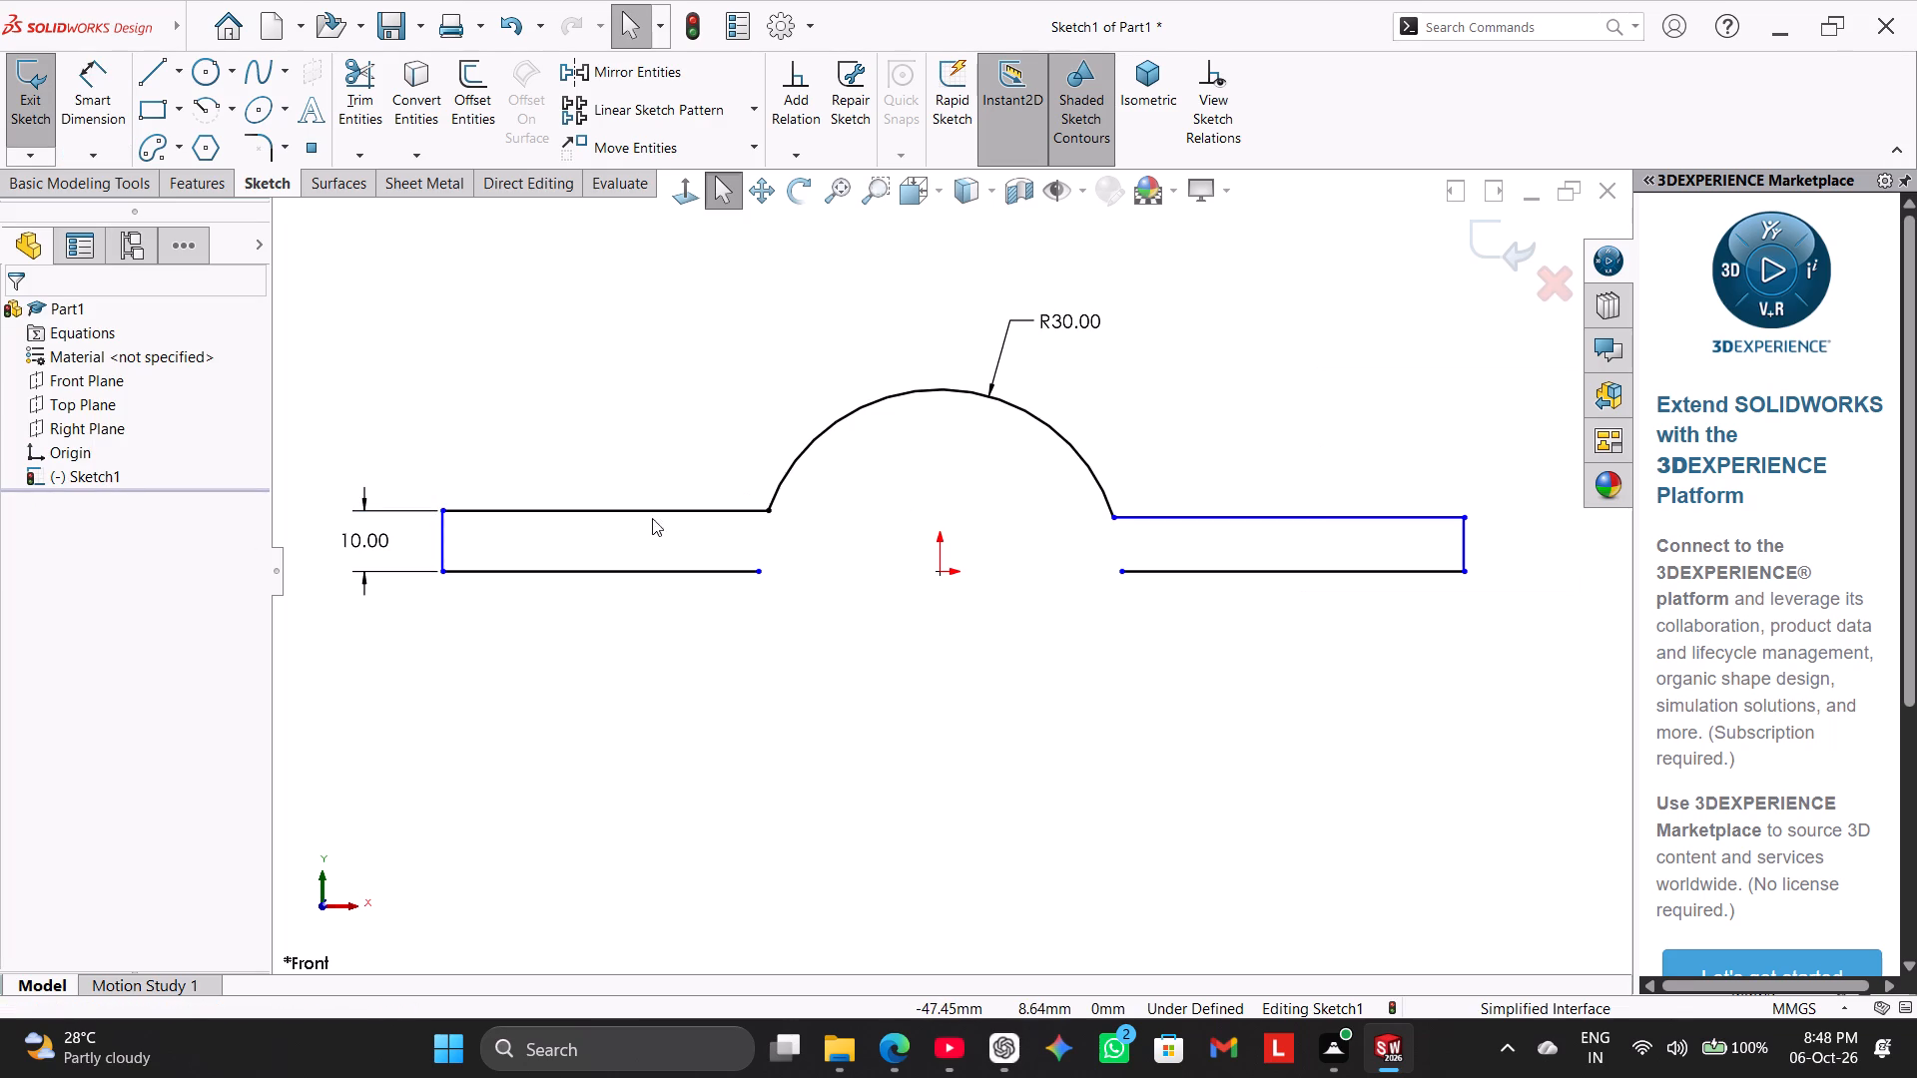
Add a Collinear relation between the top lines of the left and right extensions.
{"action": "left_click", "coordinate": [654, 509], "text": "ctrl"}
{"action": "left_click", "coordinate": [1165, 516], "text": "ctrl"}
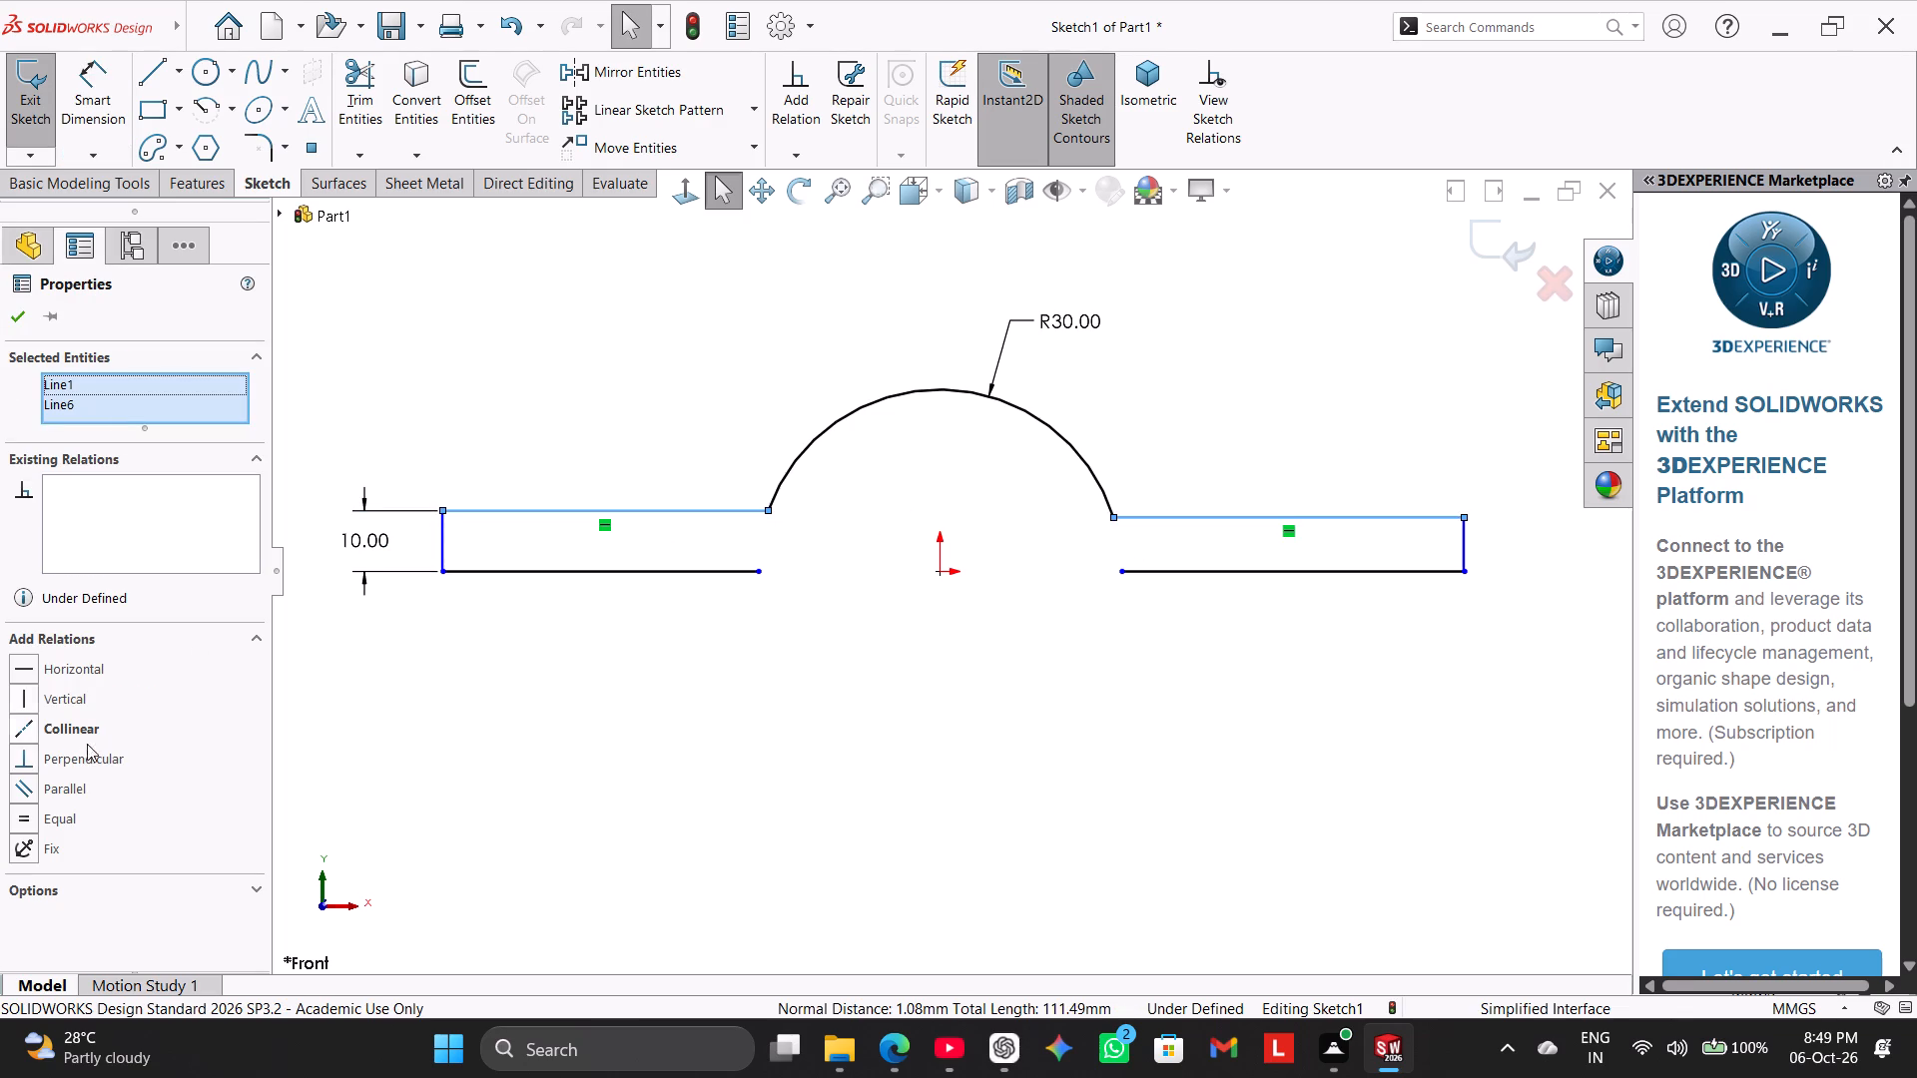
{"action": "left_click", "coordinate": [72, 739]}
{"action": "left_click", "coordinate": [556, 712]}
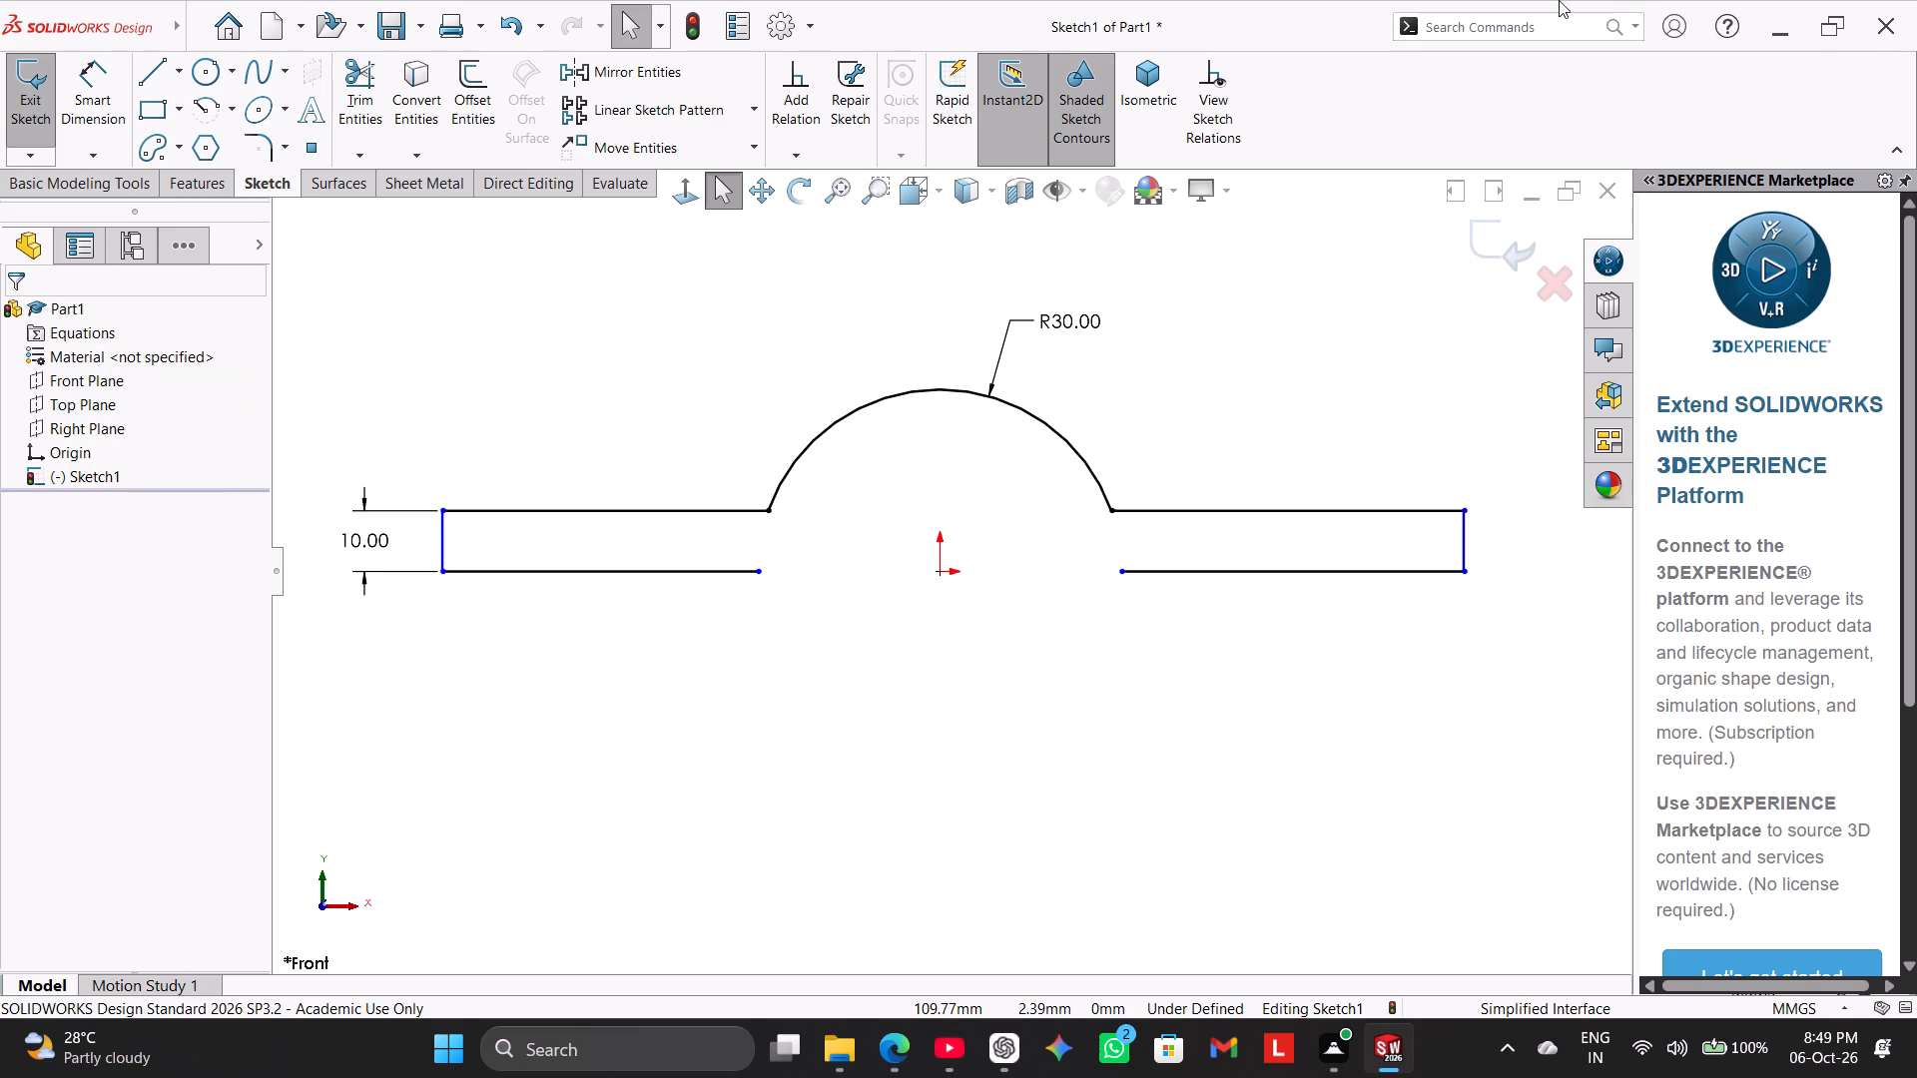
Offset the R30 arc inward by 10 mm with an added dimension, and place the dimension text between the two arcs.
{"action": "left_click", "coordinate": [485, 102]}
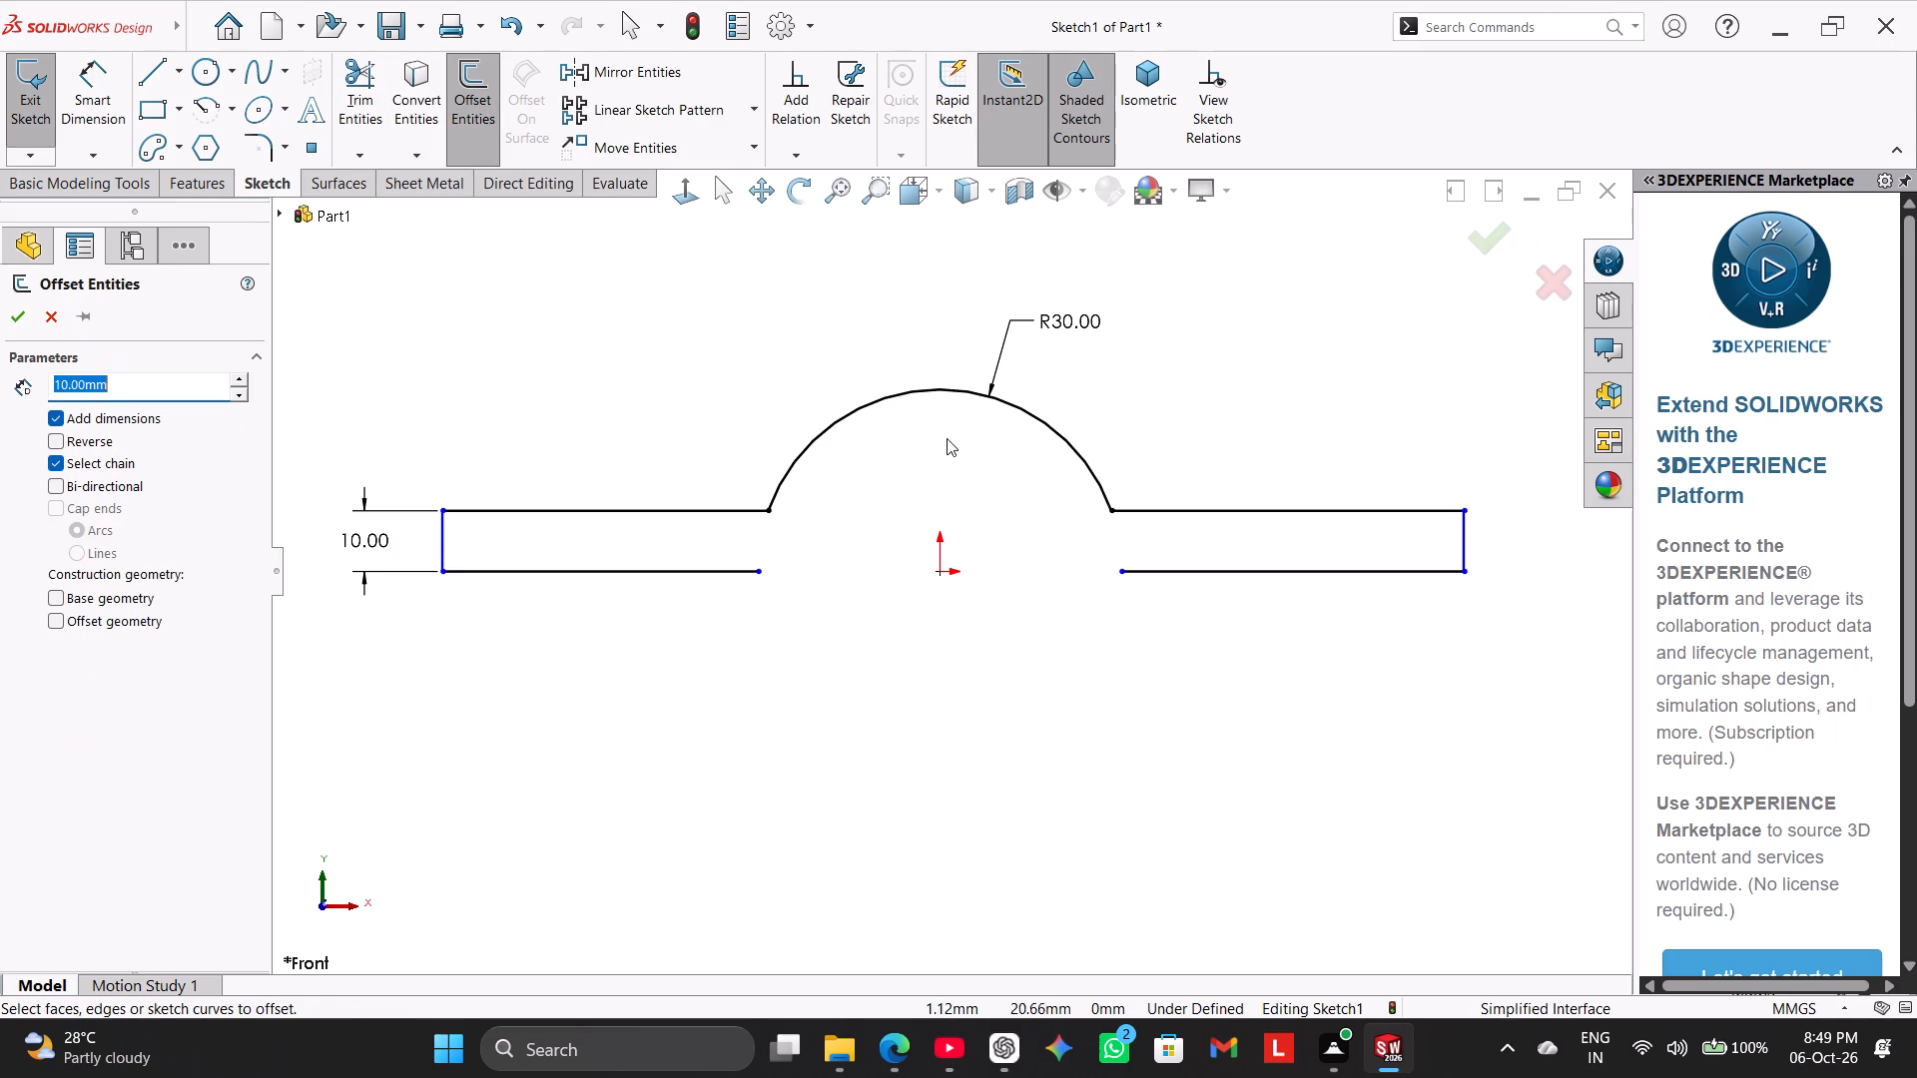
{"action": "left_click", "coordinate": [938, 392]}
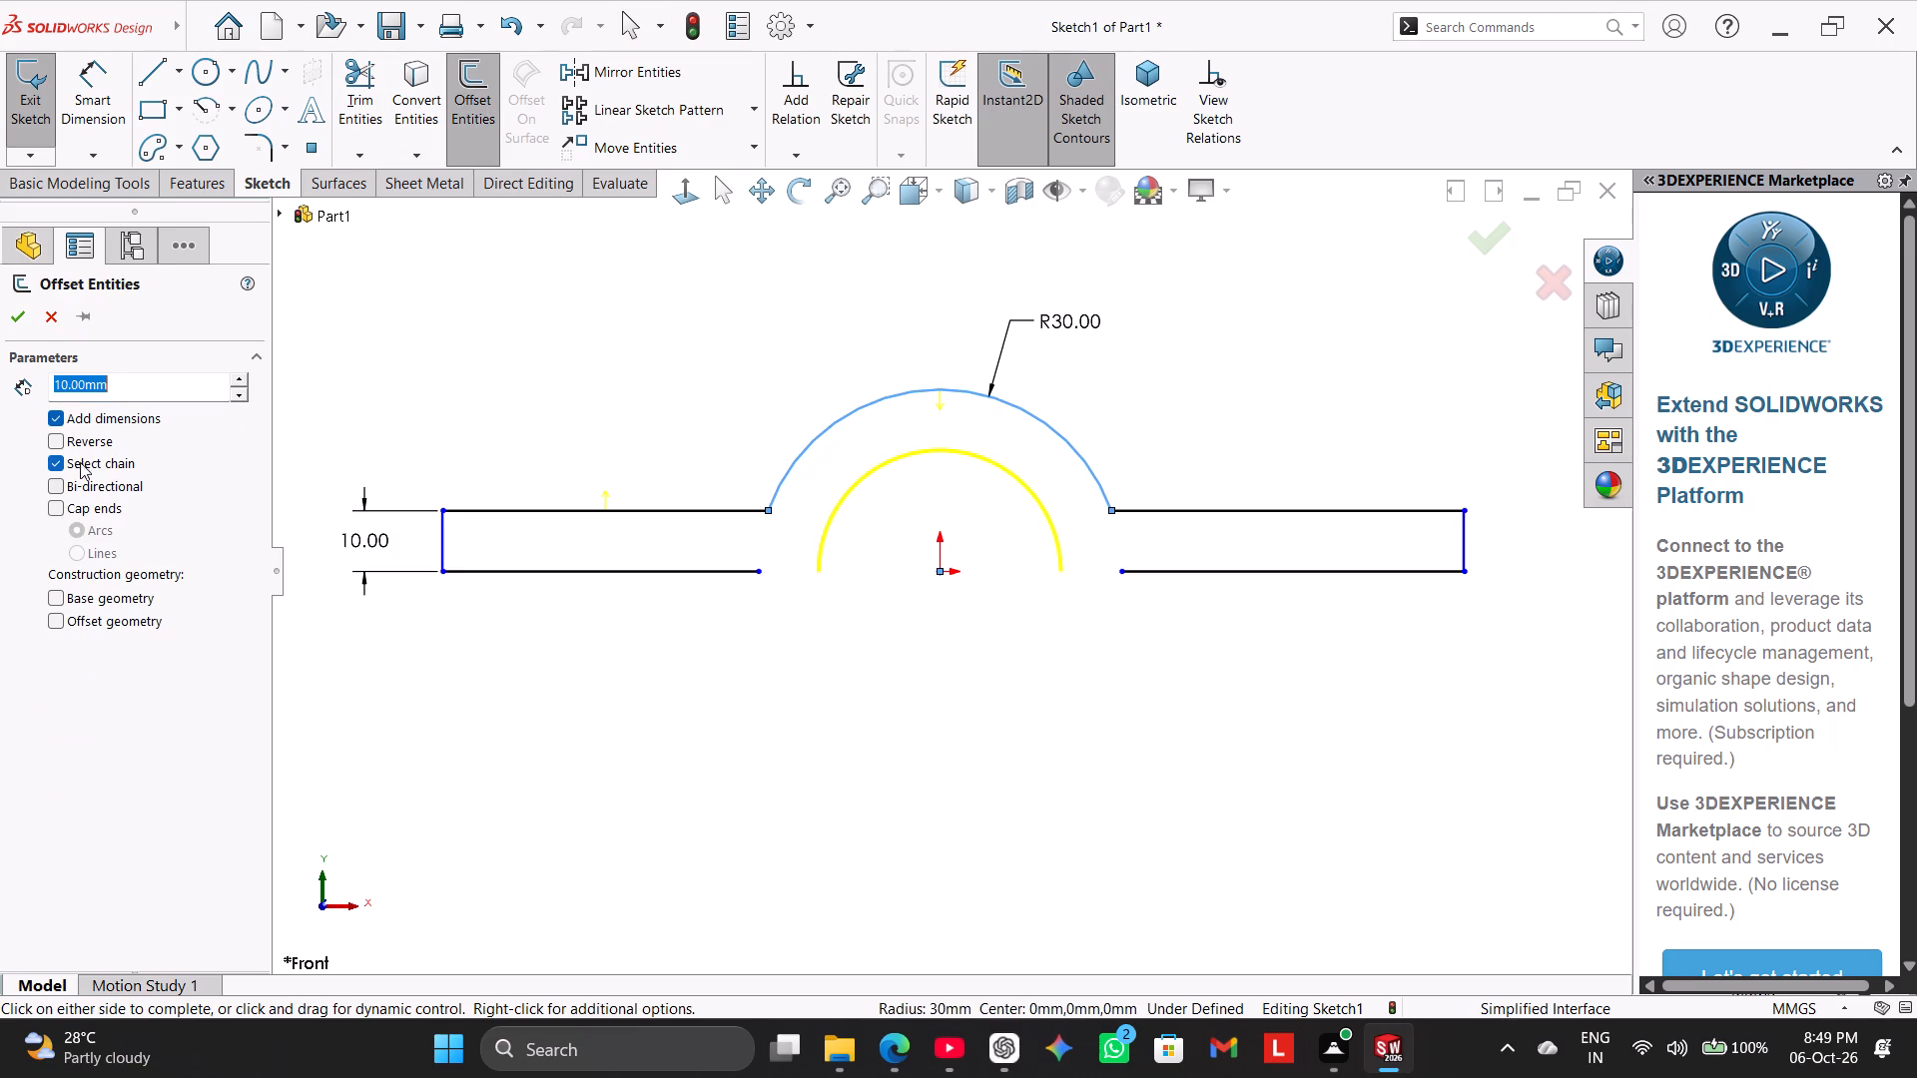
{"action": "left_click", "coordinate": [18, 306]}
{"action": "left_click", "coordinate": [542, 345]}
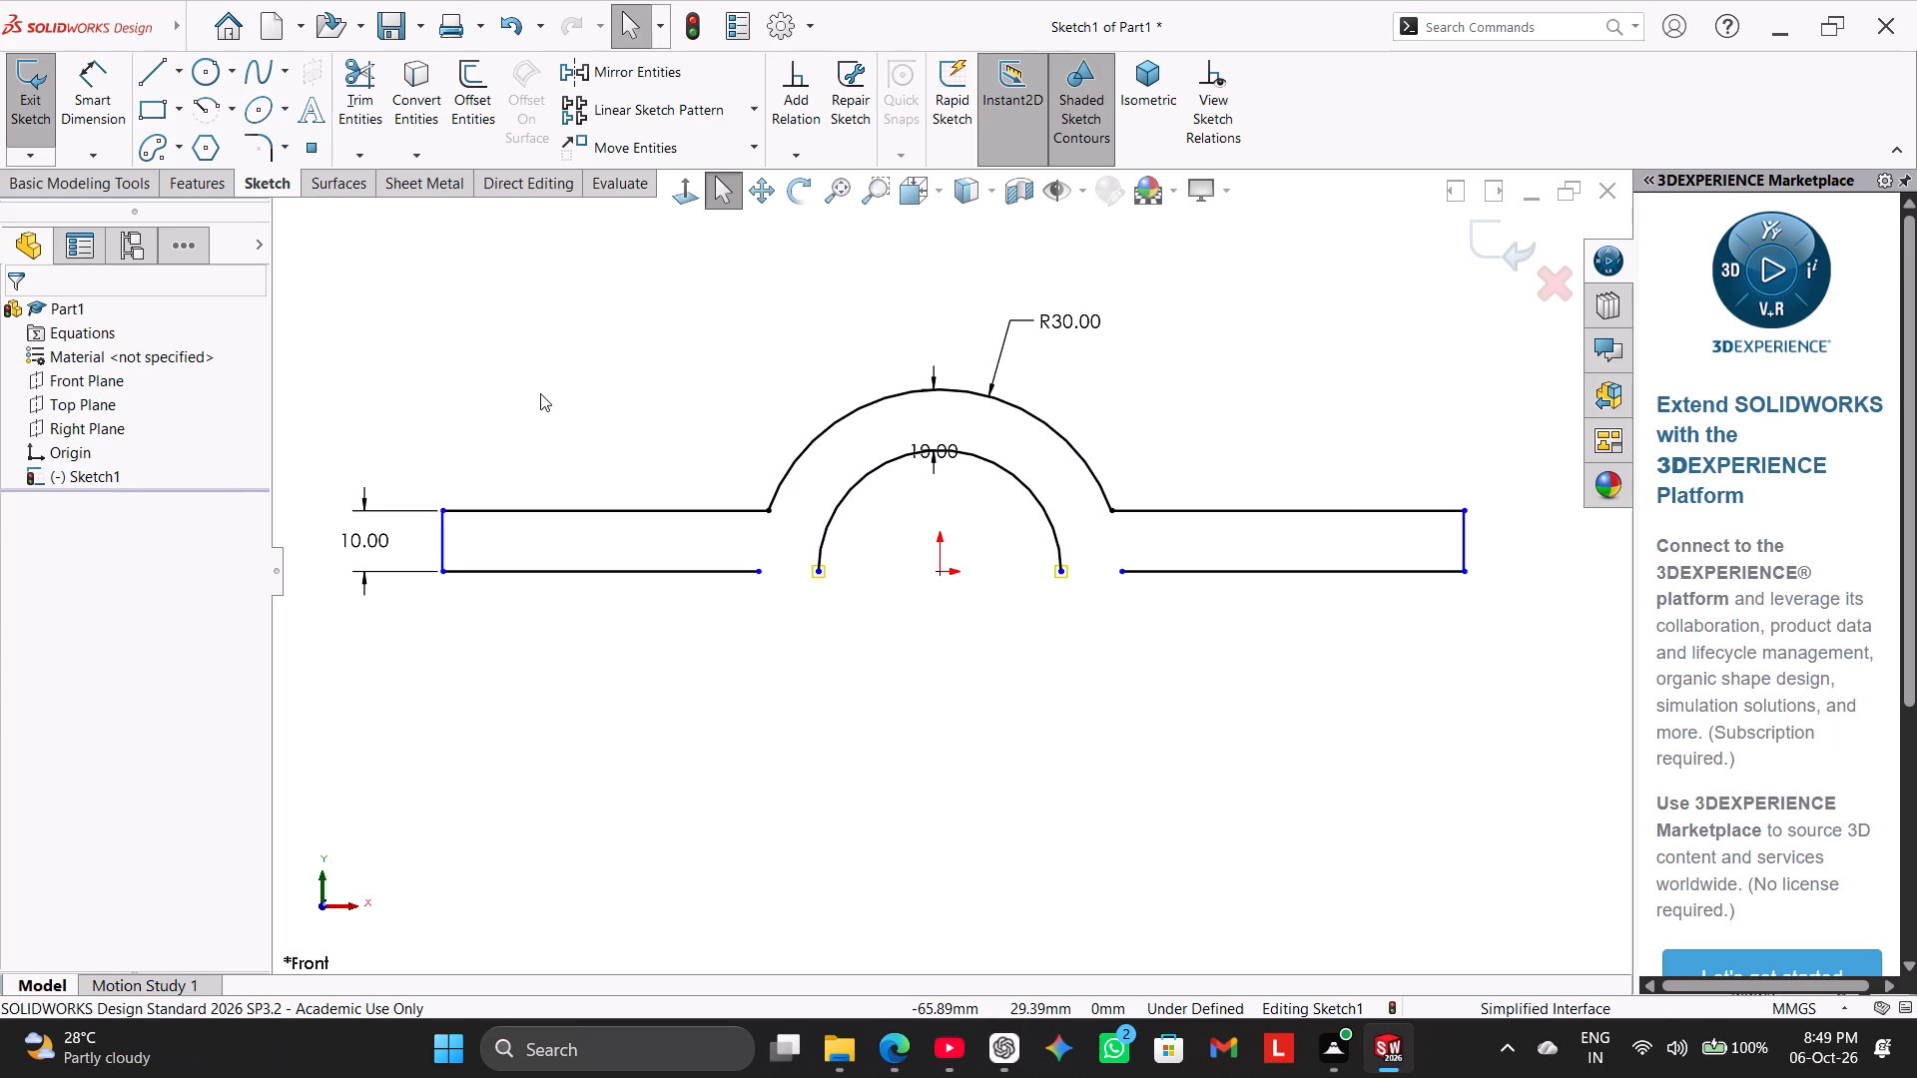
{"action": "right_click", "coordinate": [600, 376]}
{"action": "left_click", "coordinate": [573, 404]}
{"action": "left_click_drag", "start_coordinate": [944, 449], "coordinate": [947, 425]}
{"action": "left_click", "coordinate": [653, 437]}
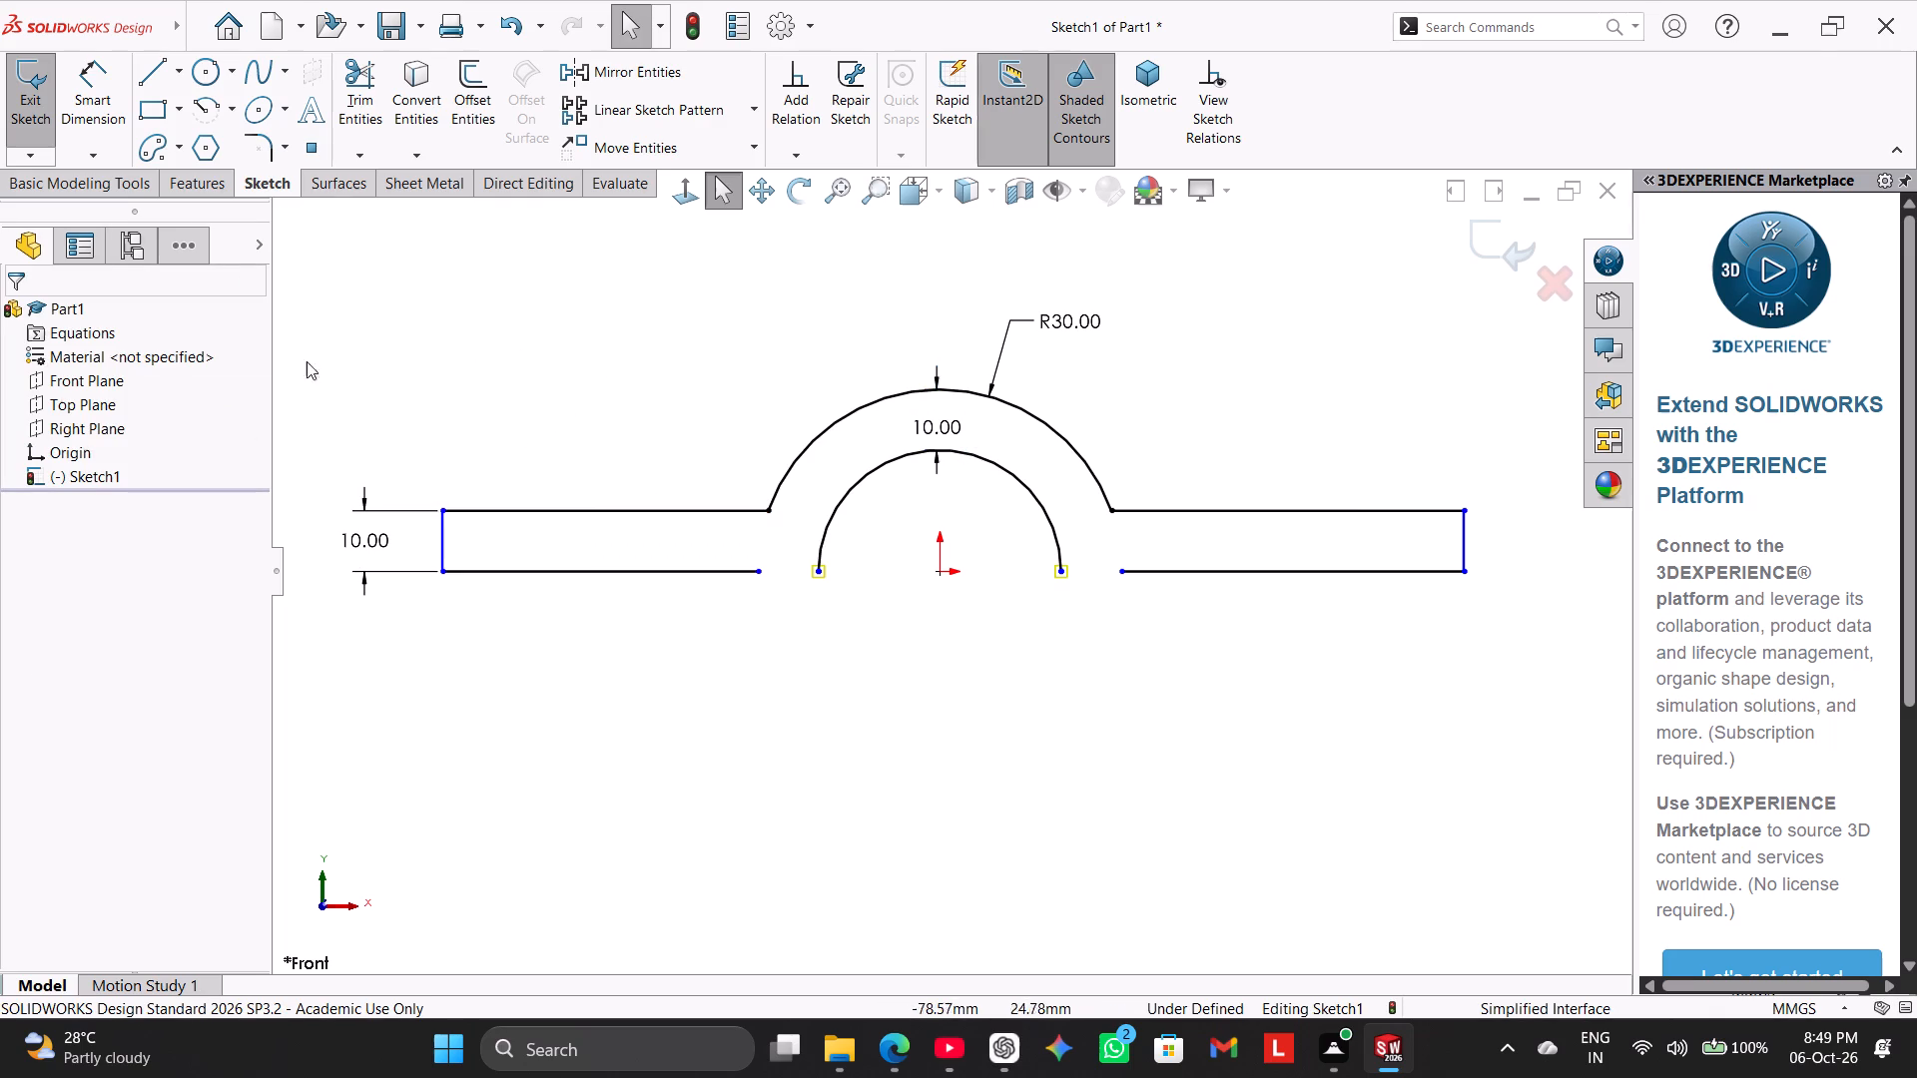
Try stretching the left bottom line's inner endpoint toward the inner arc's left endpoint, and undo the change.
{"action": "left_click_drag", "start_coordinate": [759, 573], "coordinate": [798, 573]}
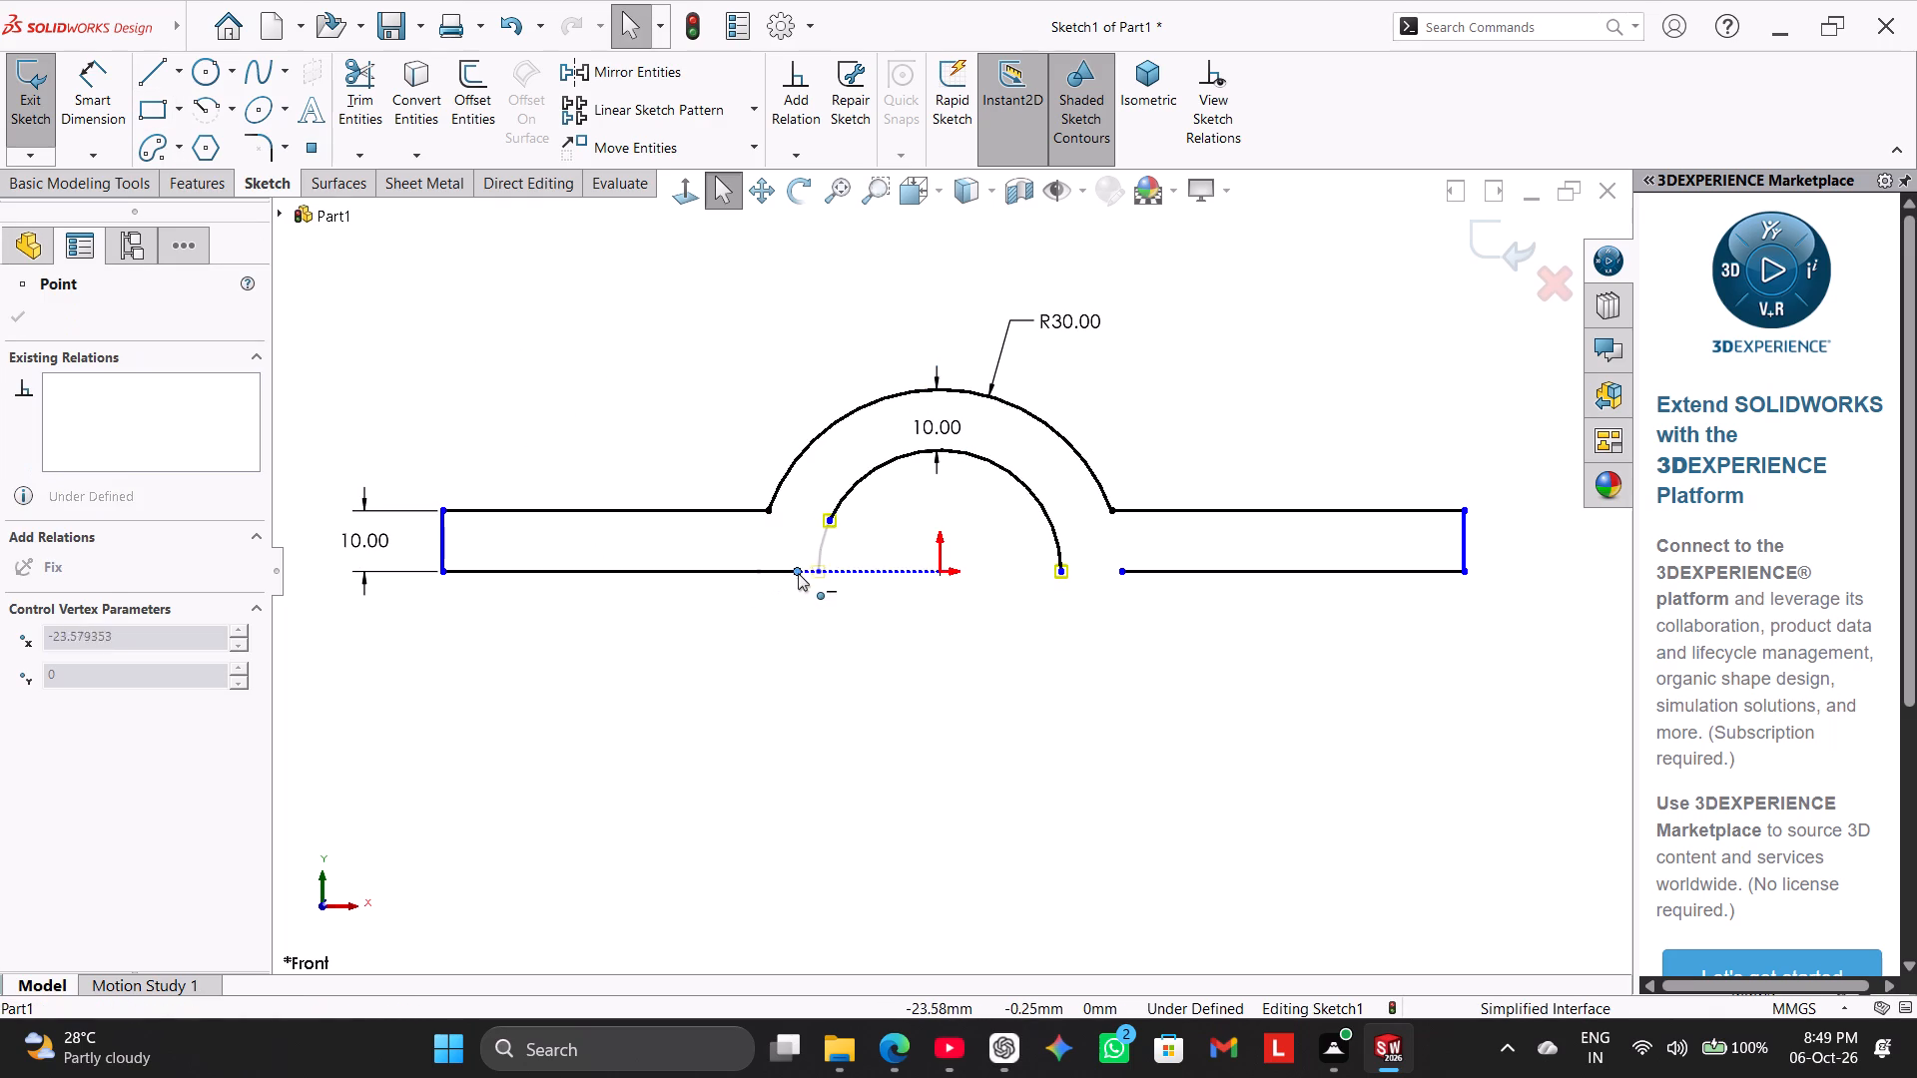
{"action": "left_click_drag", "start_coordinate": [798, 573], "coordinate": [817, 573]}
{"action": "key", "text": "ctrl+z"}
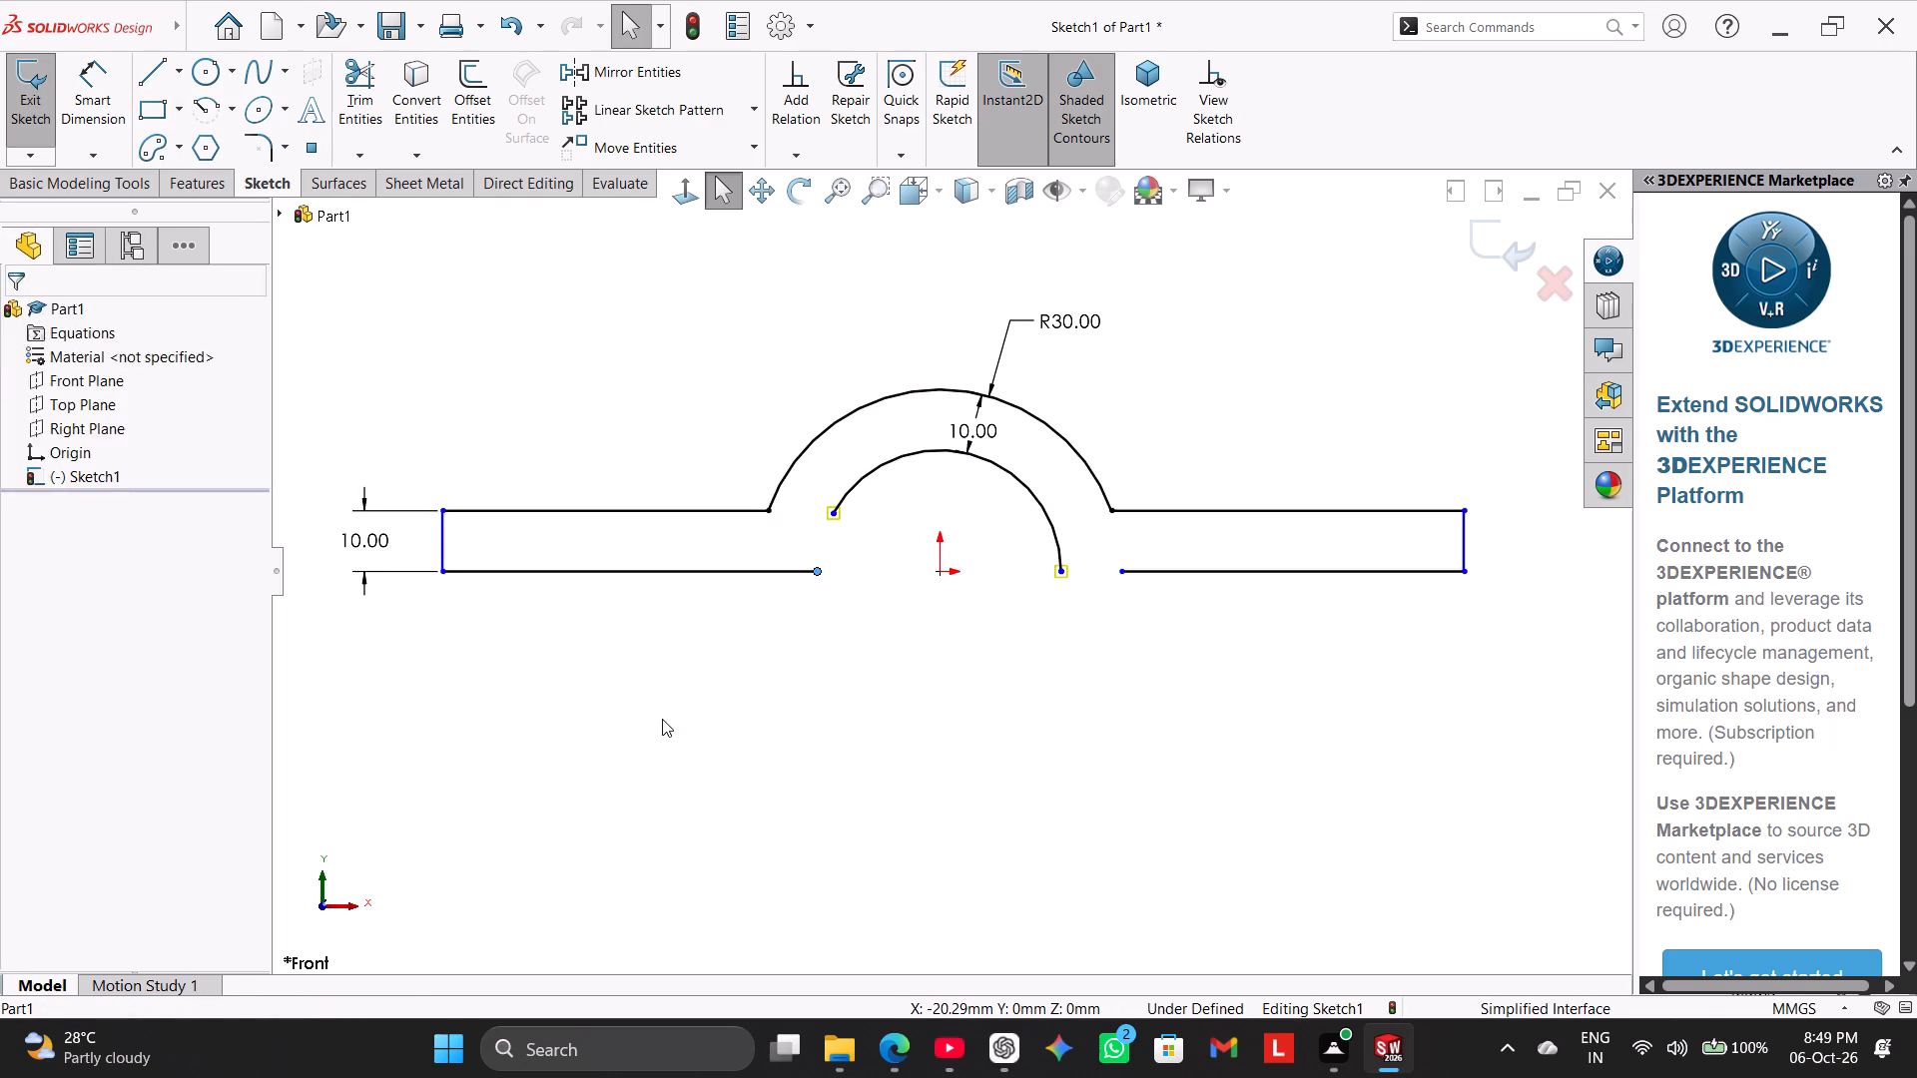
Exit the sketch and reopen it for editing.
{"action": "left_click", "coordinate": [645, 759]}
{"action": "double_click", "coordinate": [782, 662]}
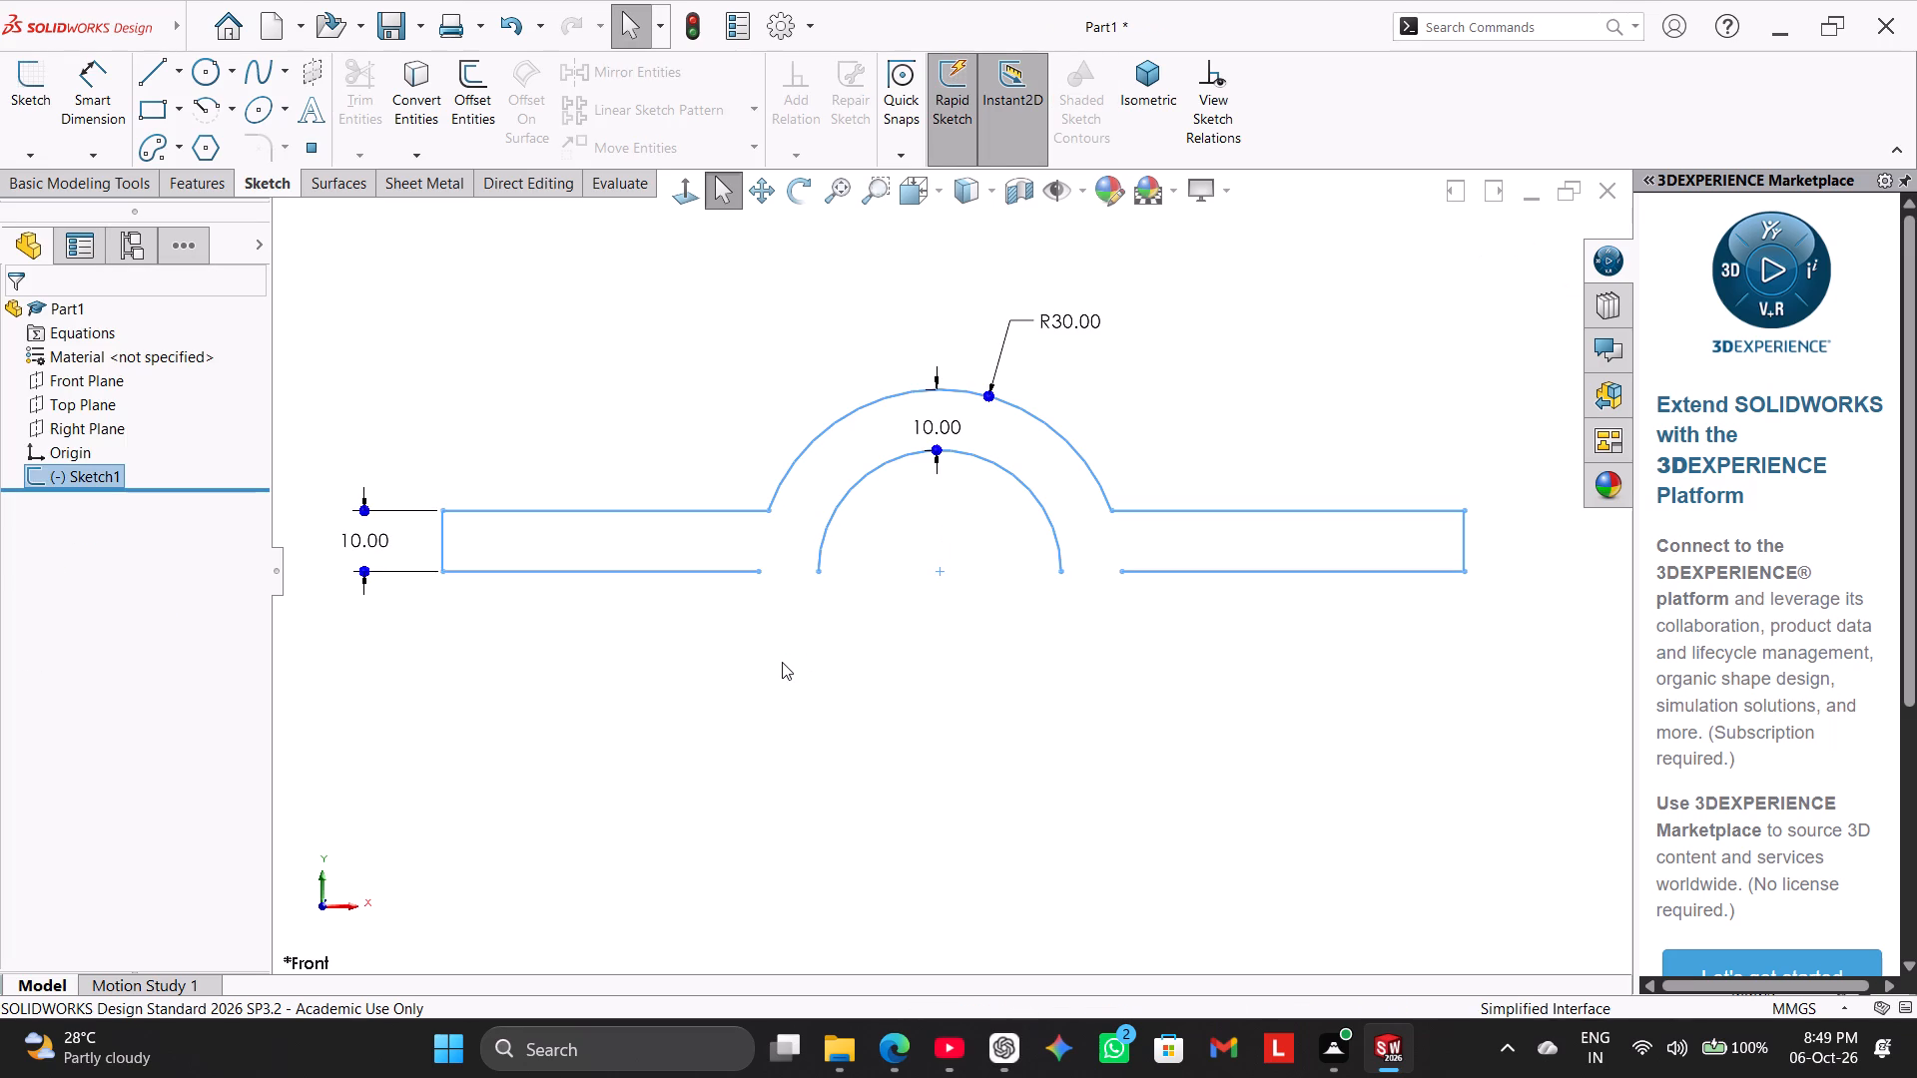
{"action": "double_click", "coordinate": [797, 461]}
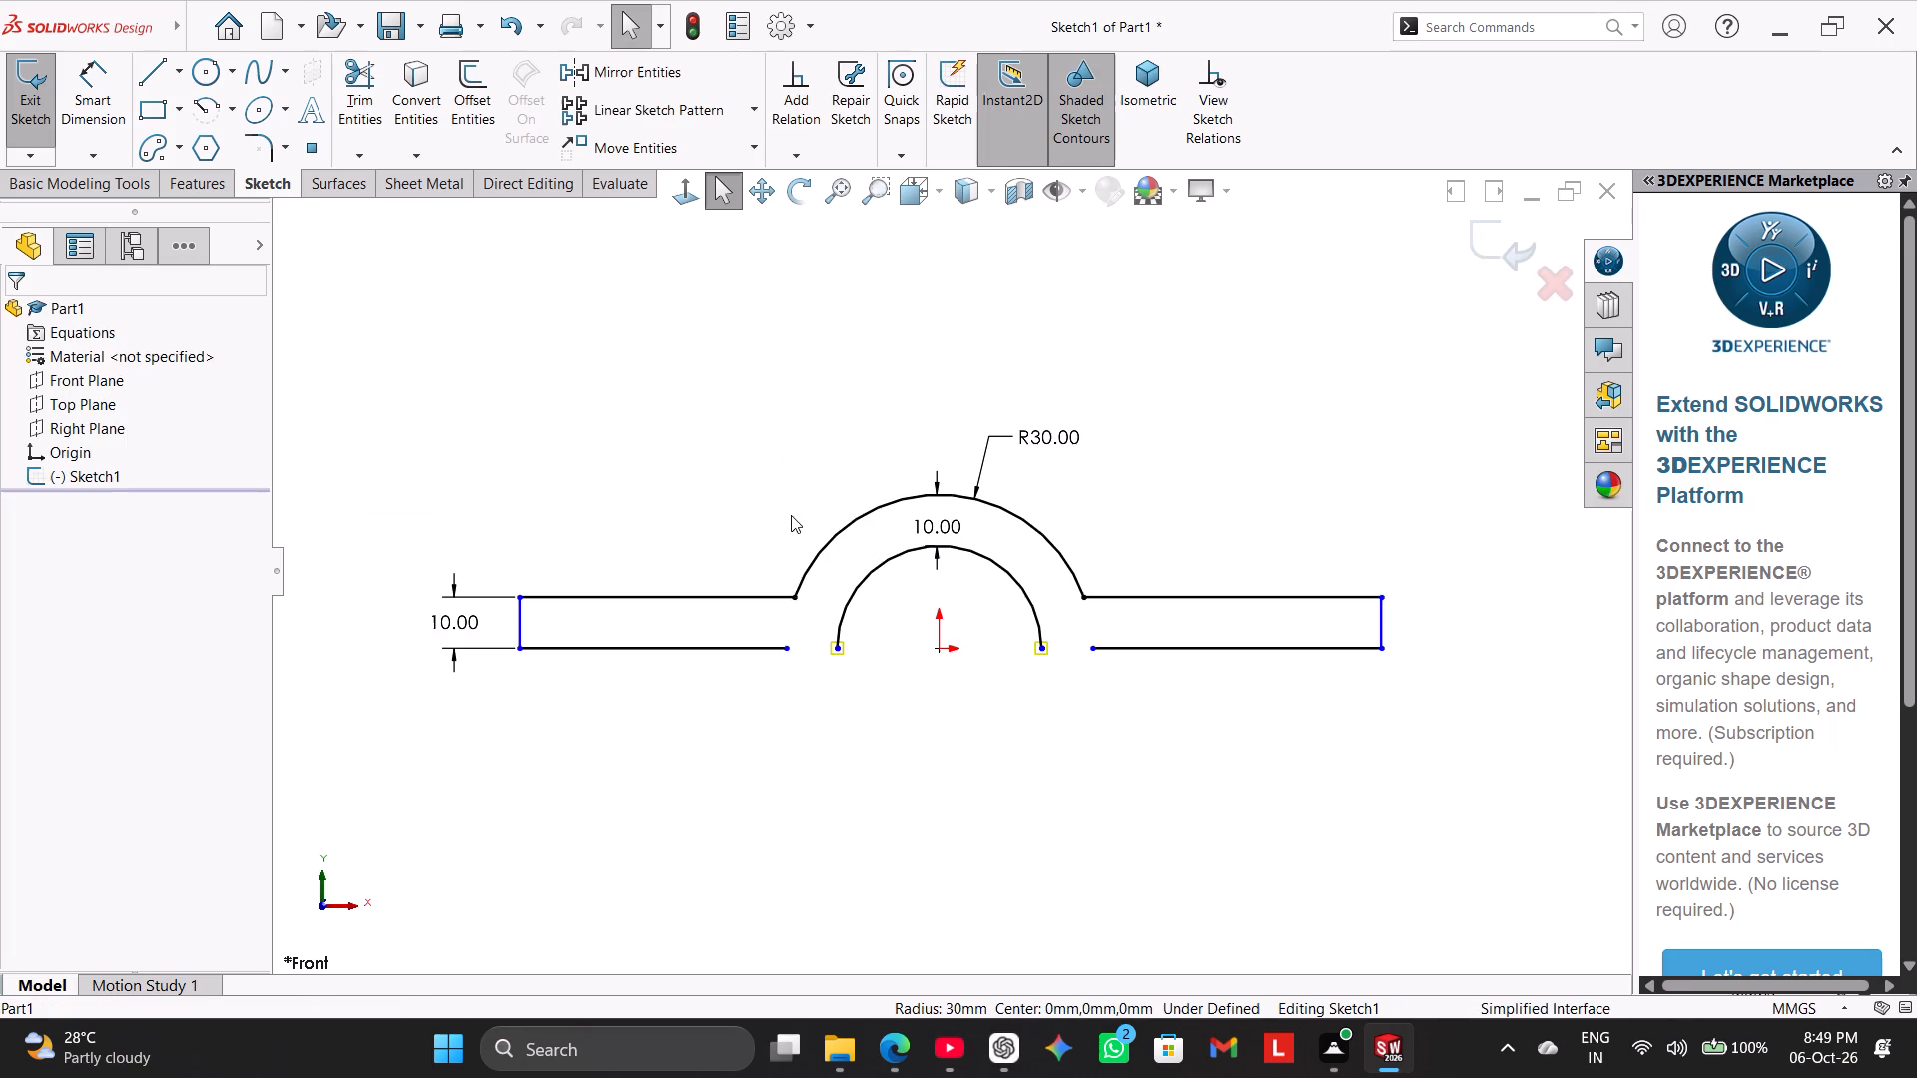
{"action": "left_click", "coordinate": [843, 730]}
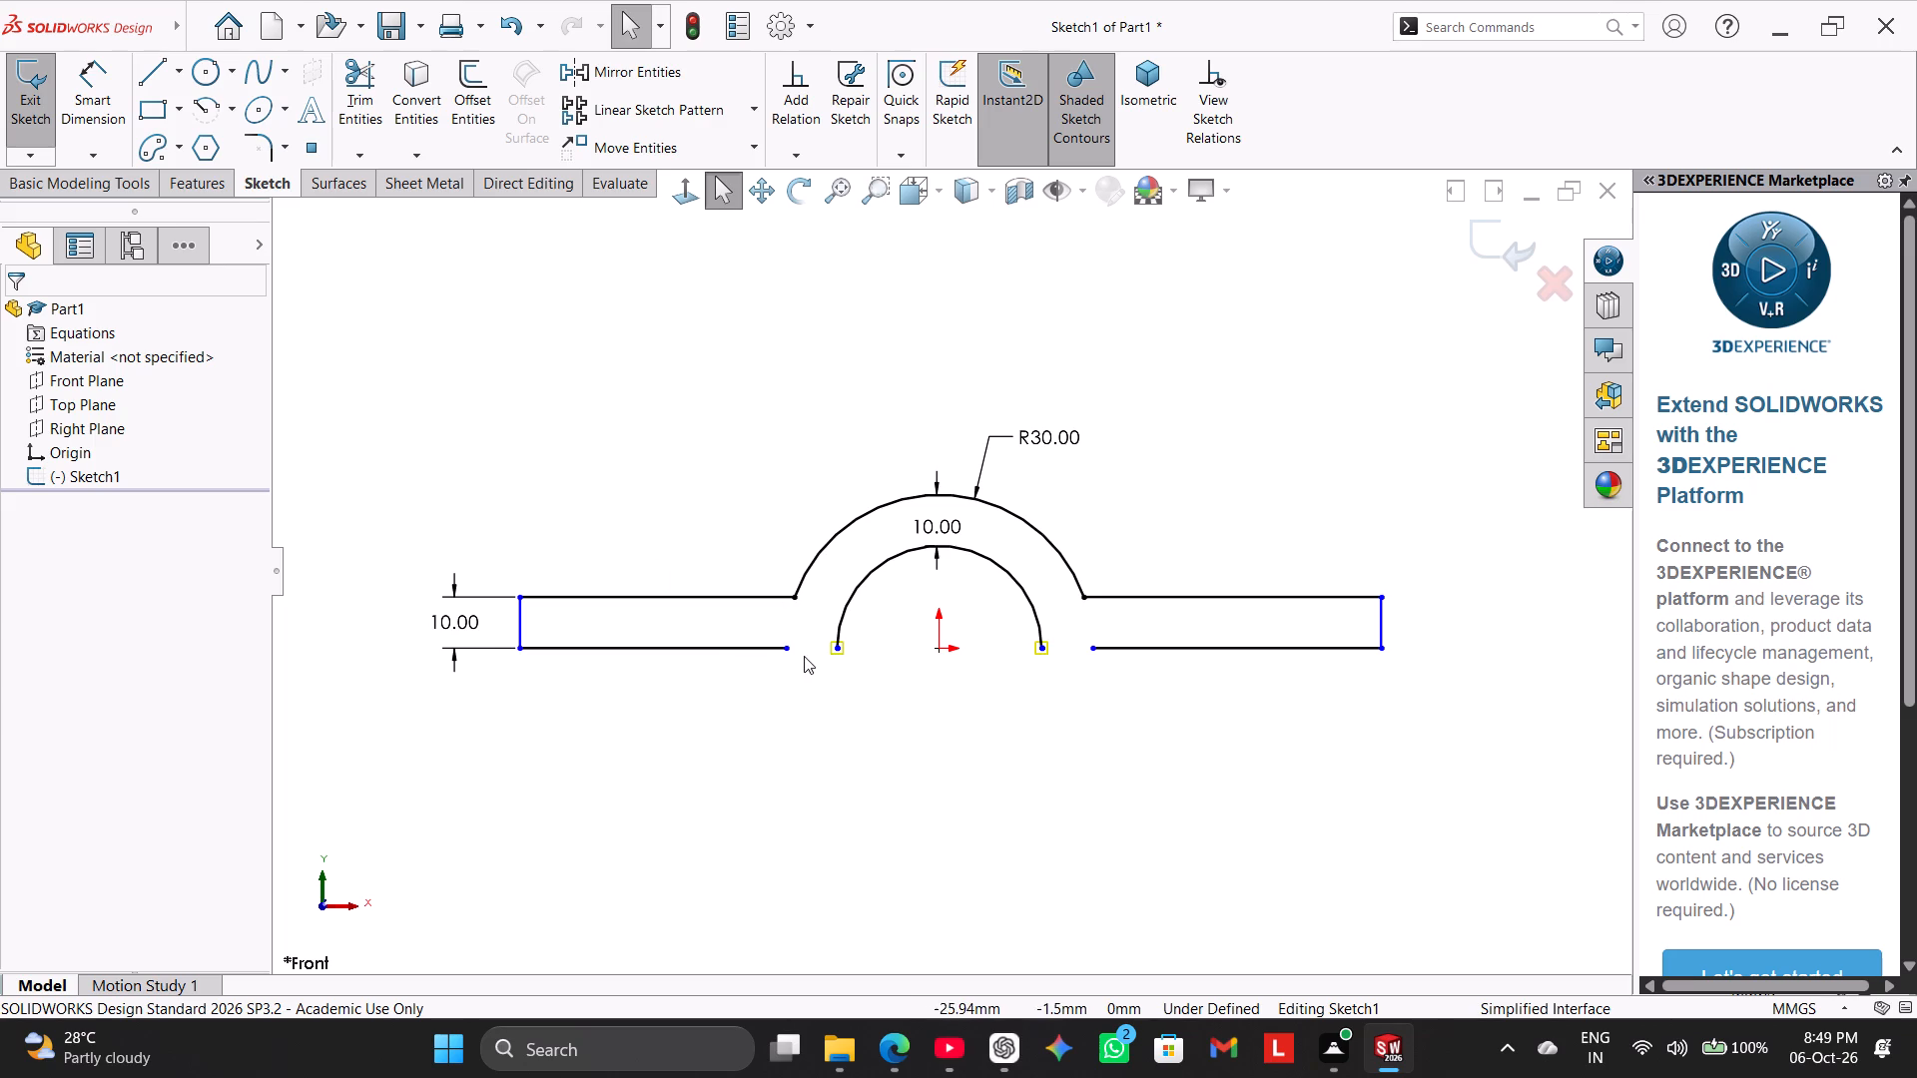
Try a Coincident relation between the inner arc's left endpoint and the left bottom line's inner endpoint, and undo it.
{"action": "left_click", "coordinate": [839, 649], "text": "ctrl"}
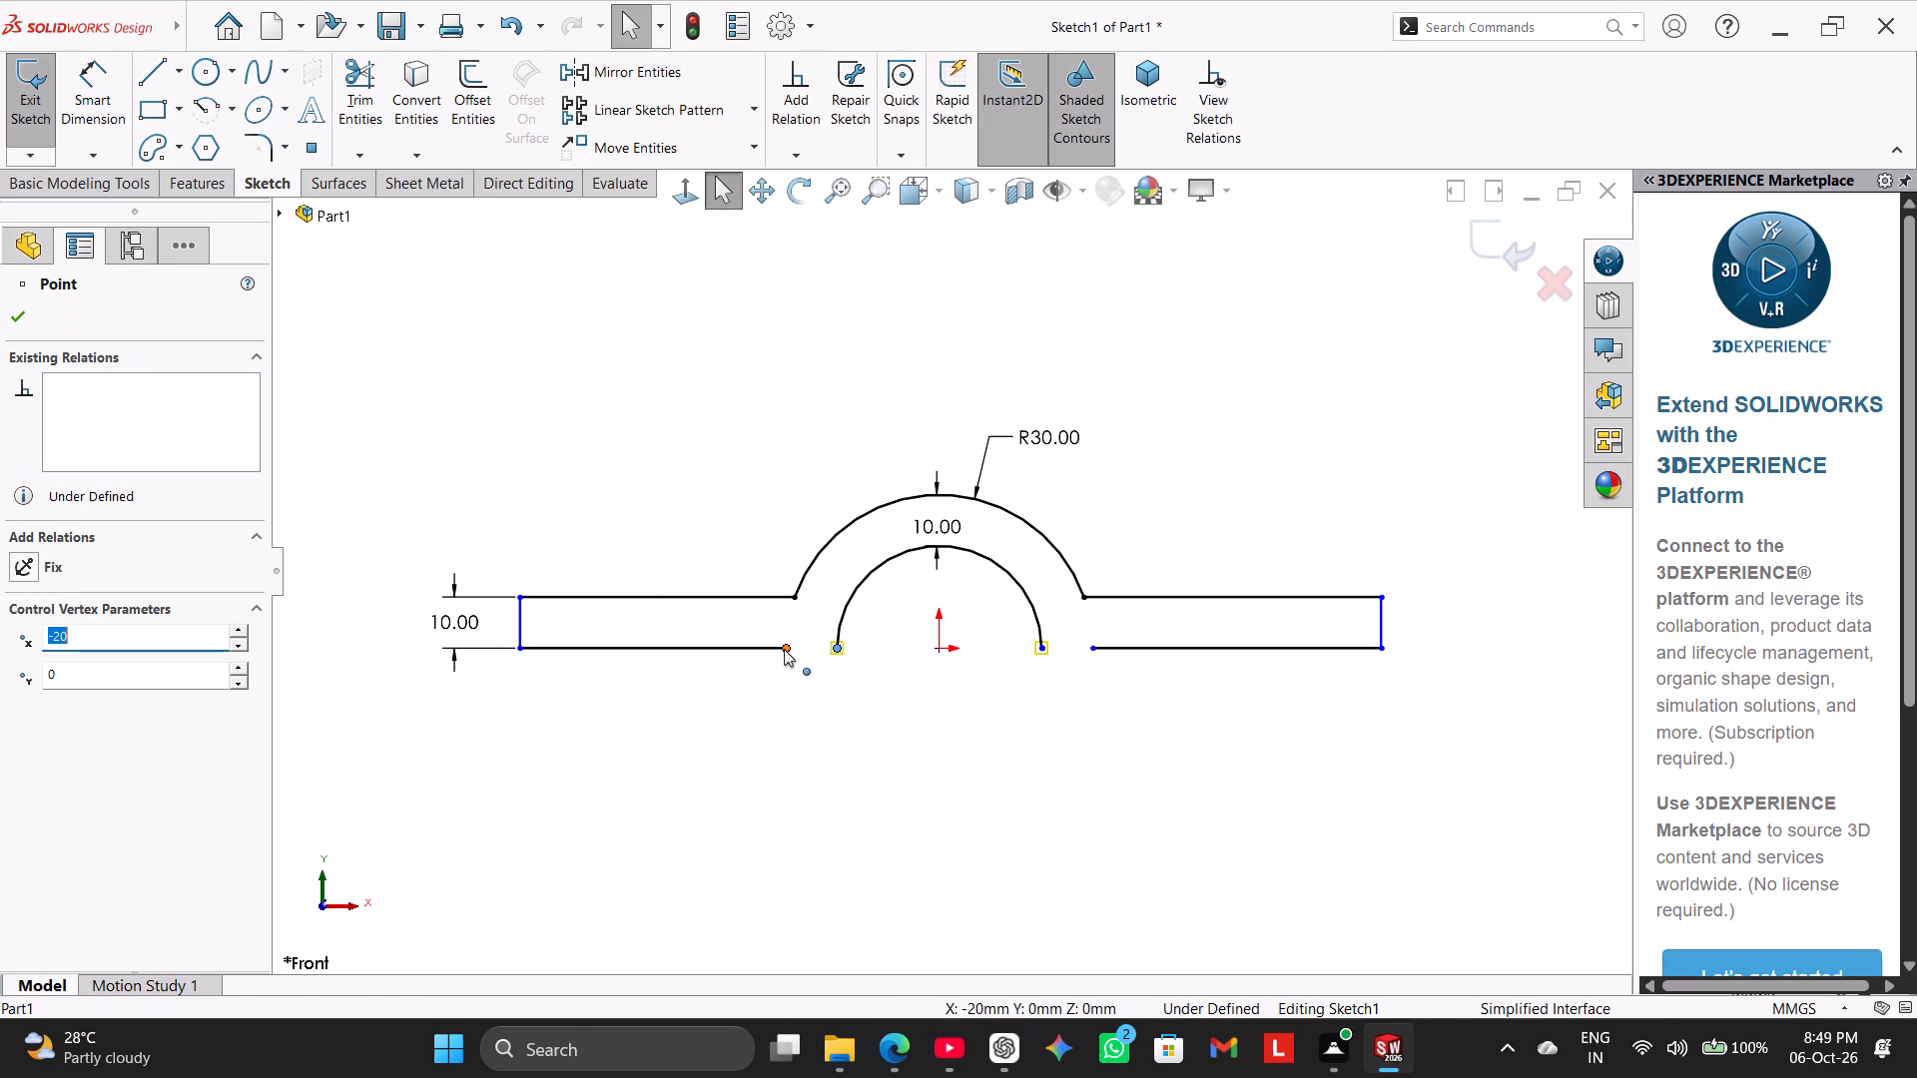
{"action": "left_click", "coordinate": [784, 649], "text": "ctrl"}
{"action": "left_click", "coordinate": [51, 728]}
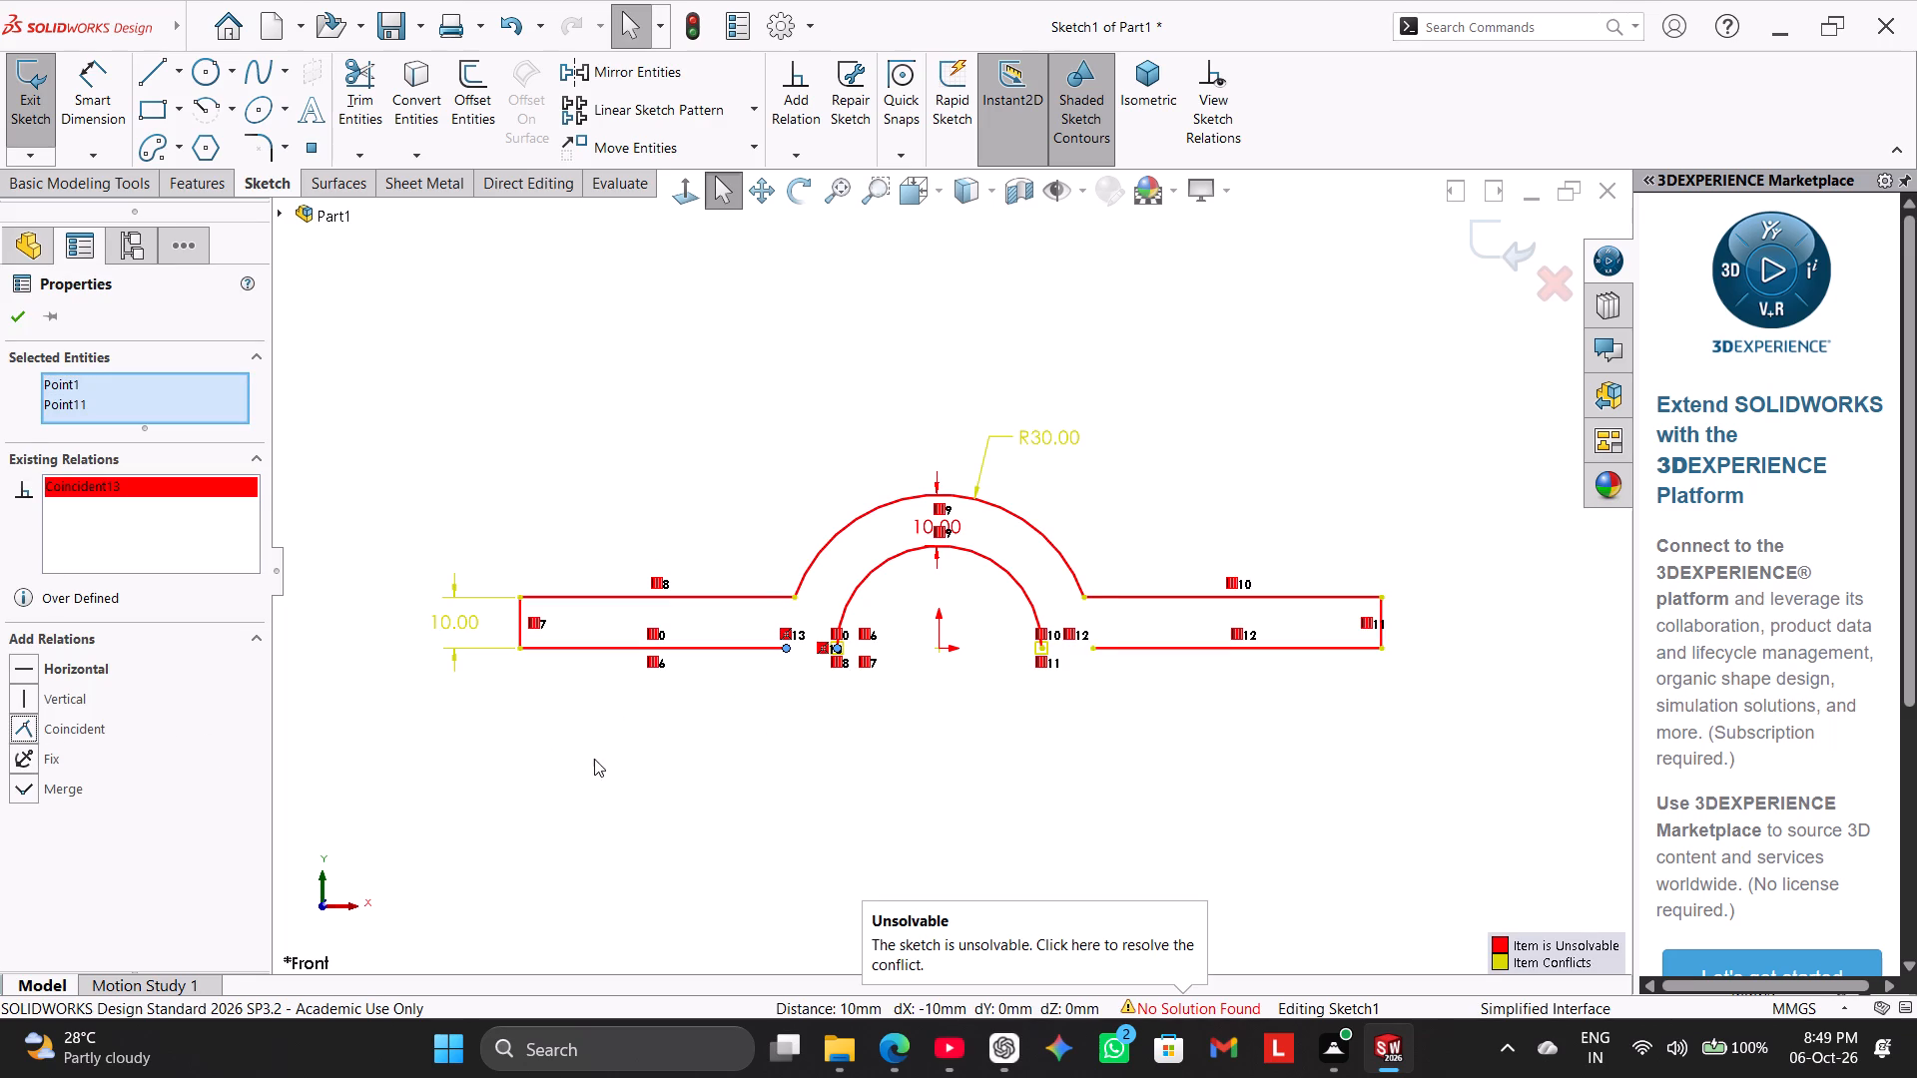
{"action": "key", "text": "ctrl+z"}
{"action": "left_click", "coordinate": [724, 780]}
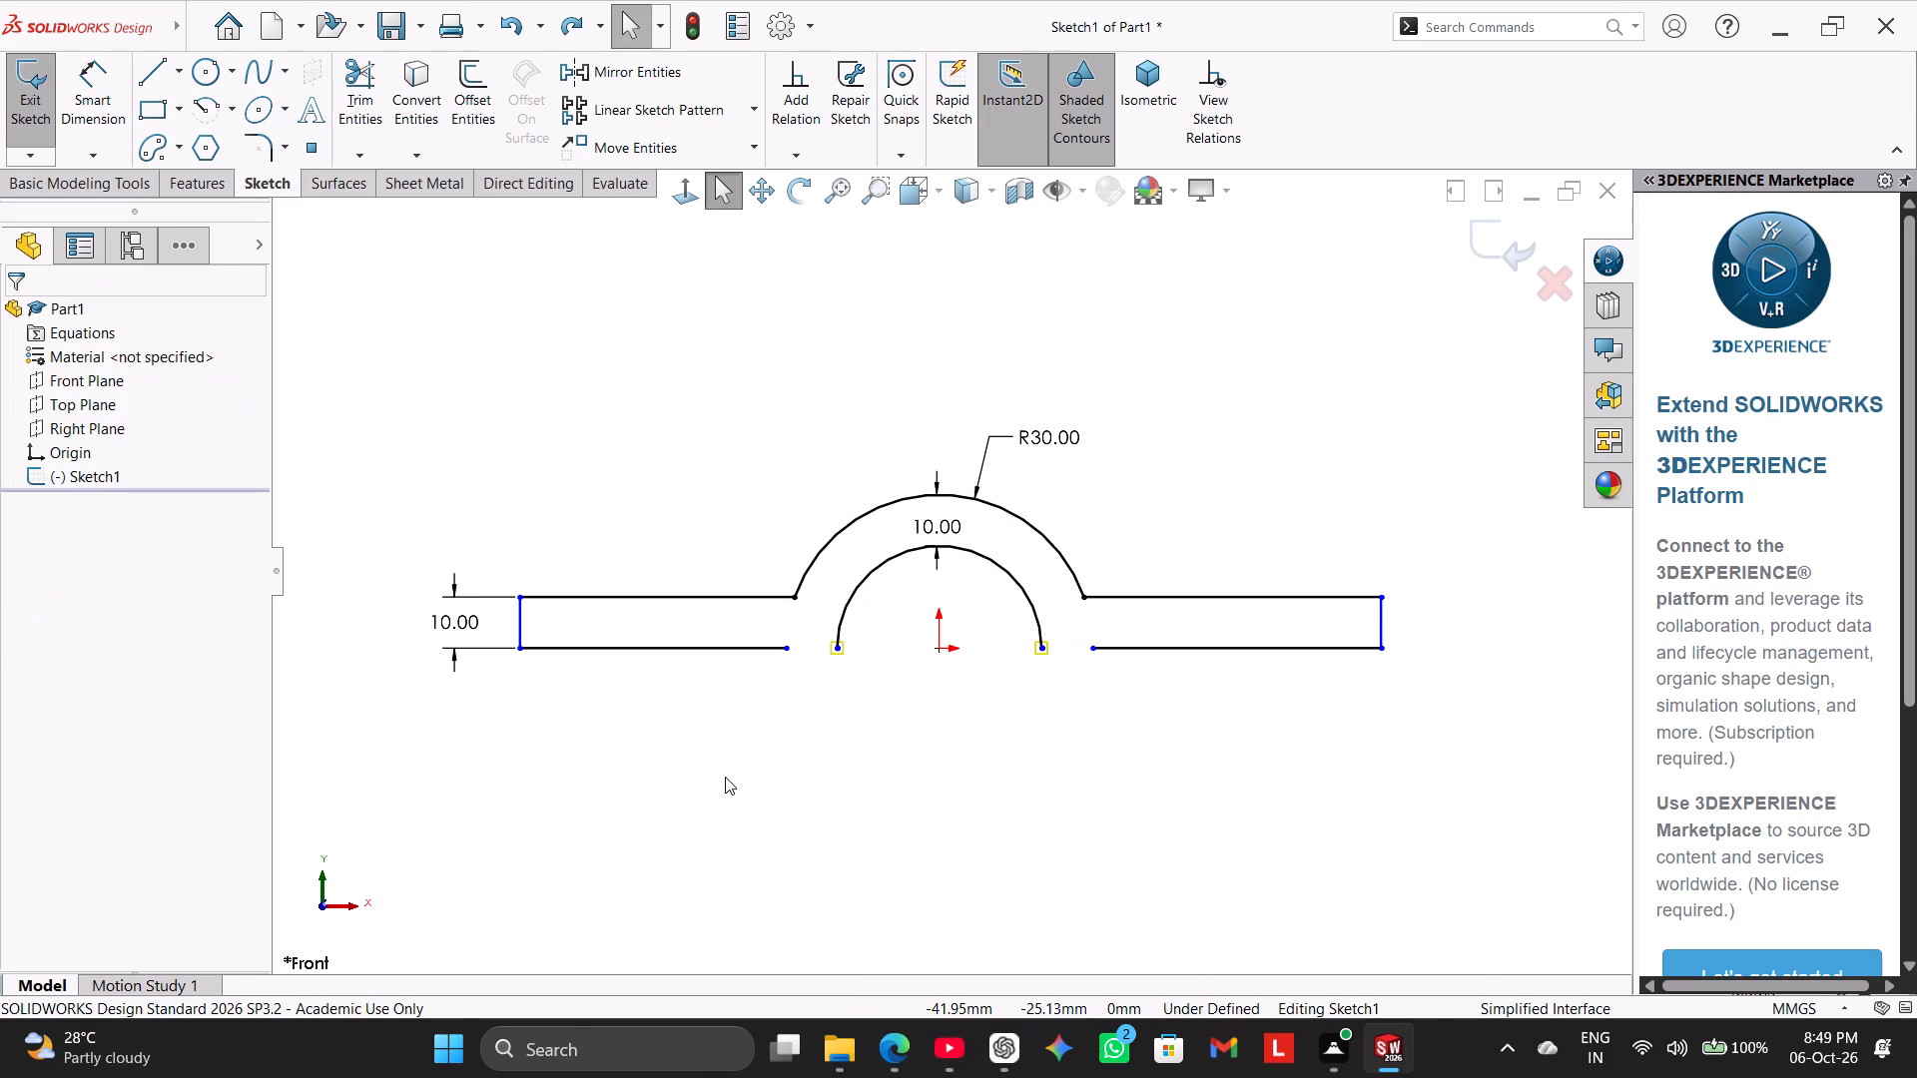
Delete the bottom horizontal line of the left extension.
{"action": "right_click", "coordinate": [684, 649]}
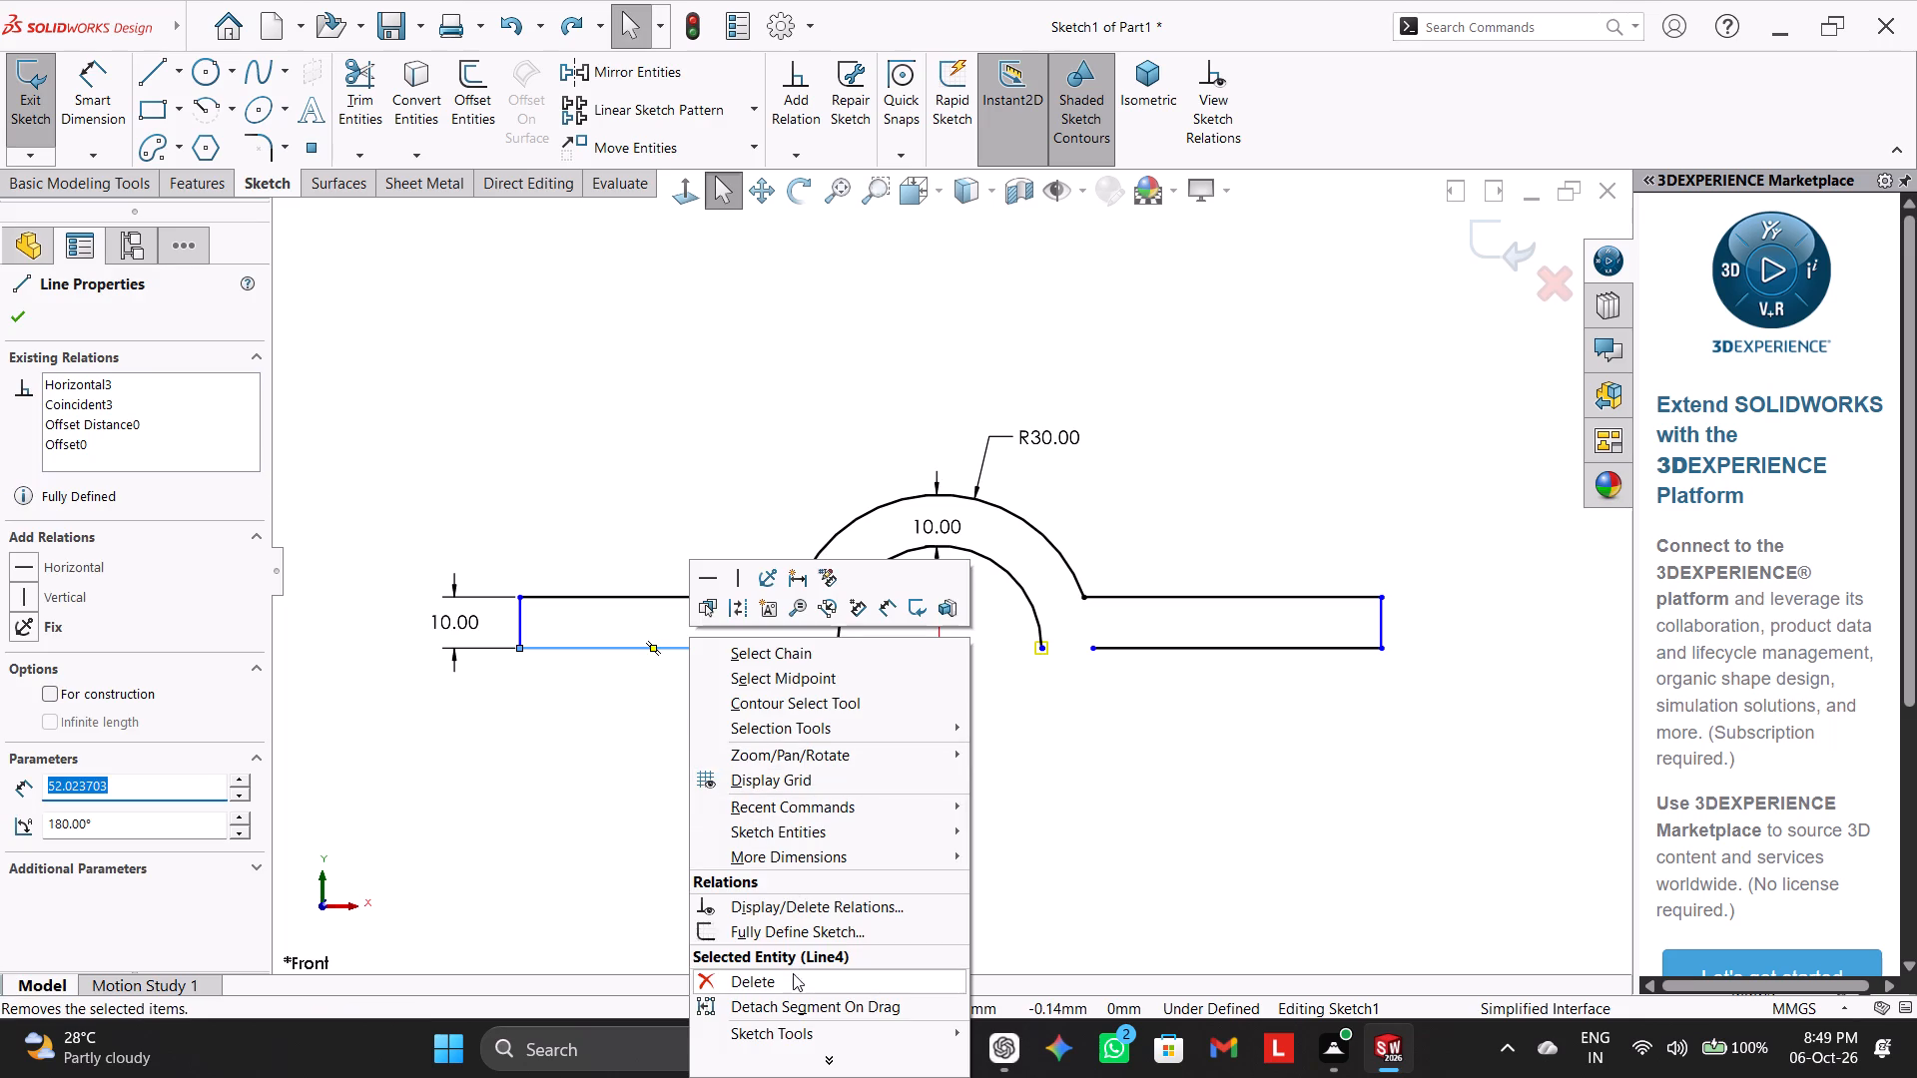
{"action": "left_click", "coordinate": [794, 980]}
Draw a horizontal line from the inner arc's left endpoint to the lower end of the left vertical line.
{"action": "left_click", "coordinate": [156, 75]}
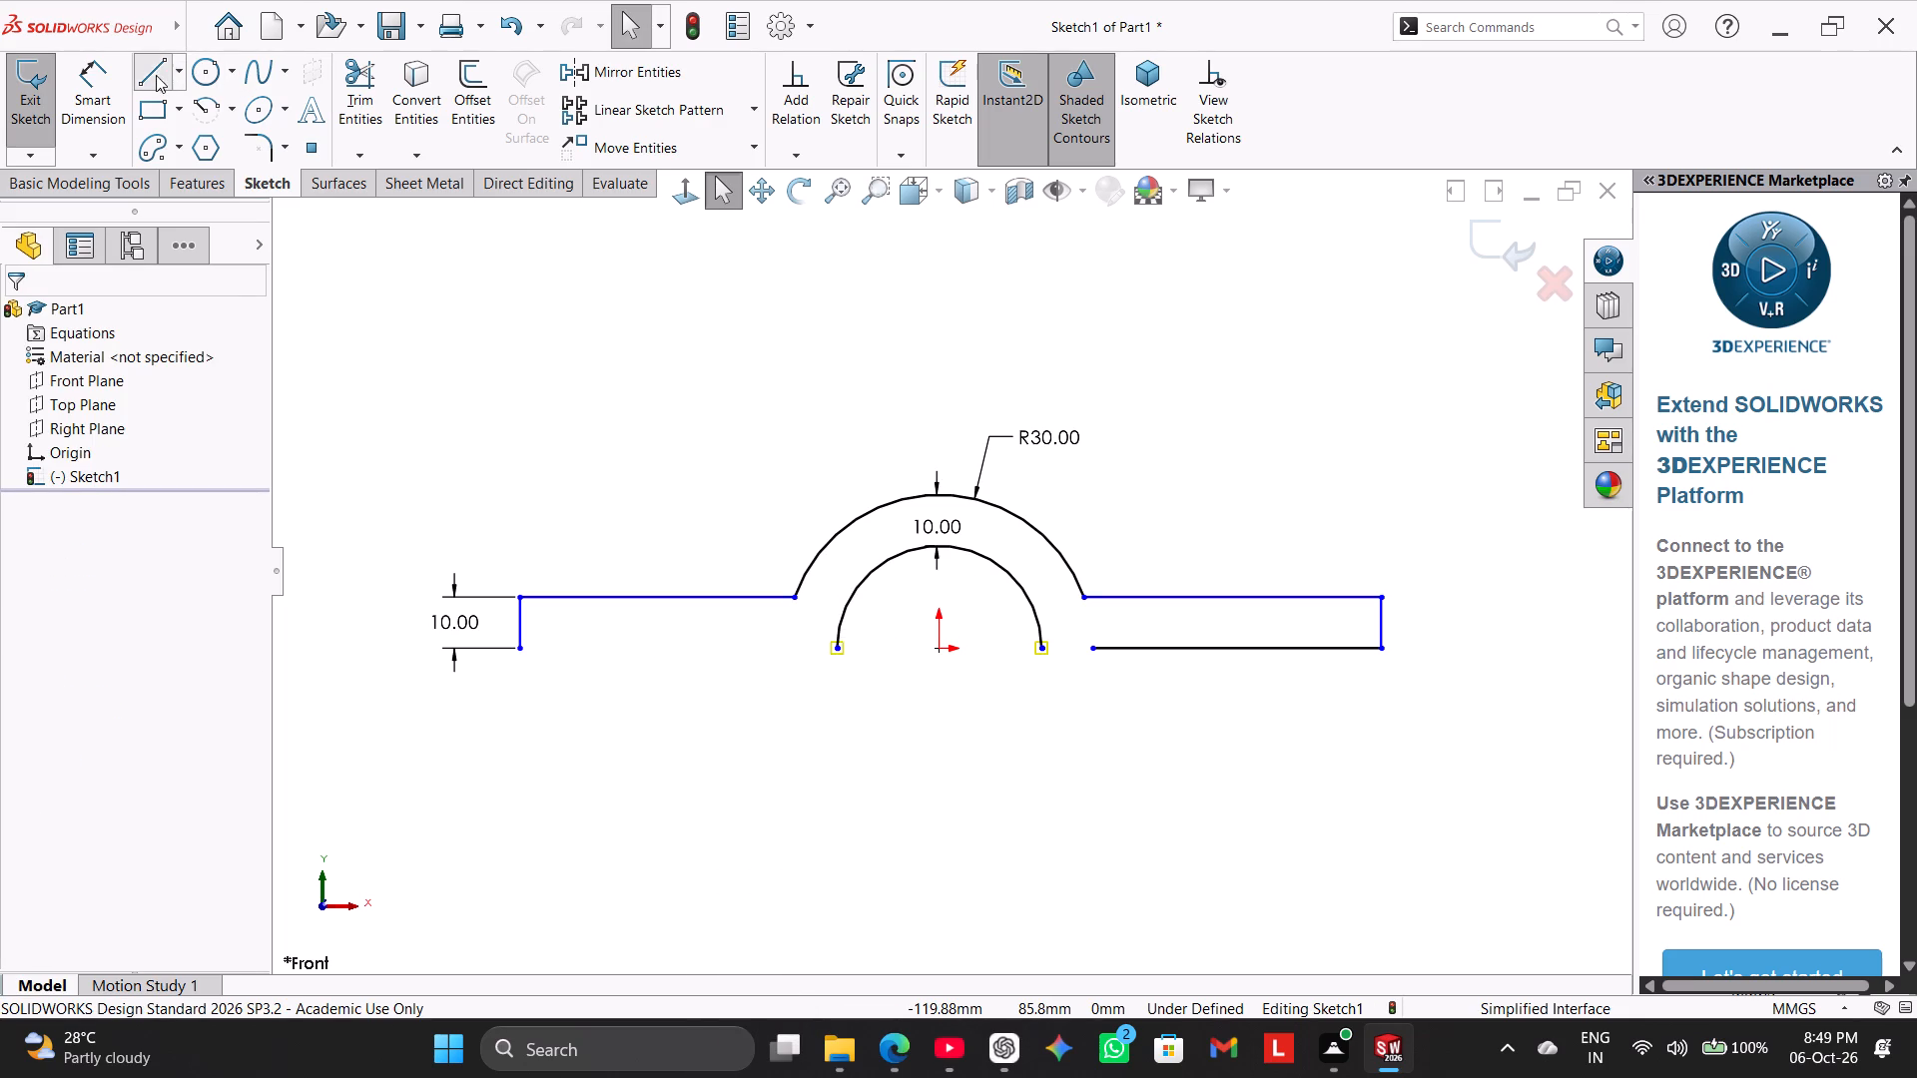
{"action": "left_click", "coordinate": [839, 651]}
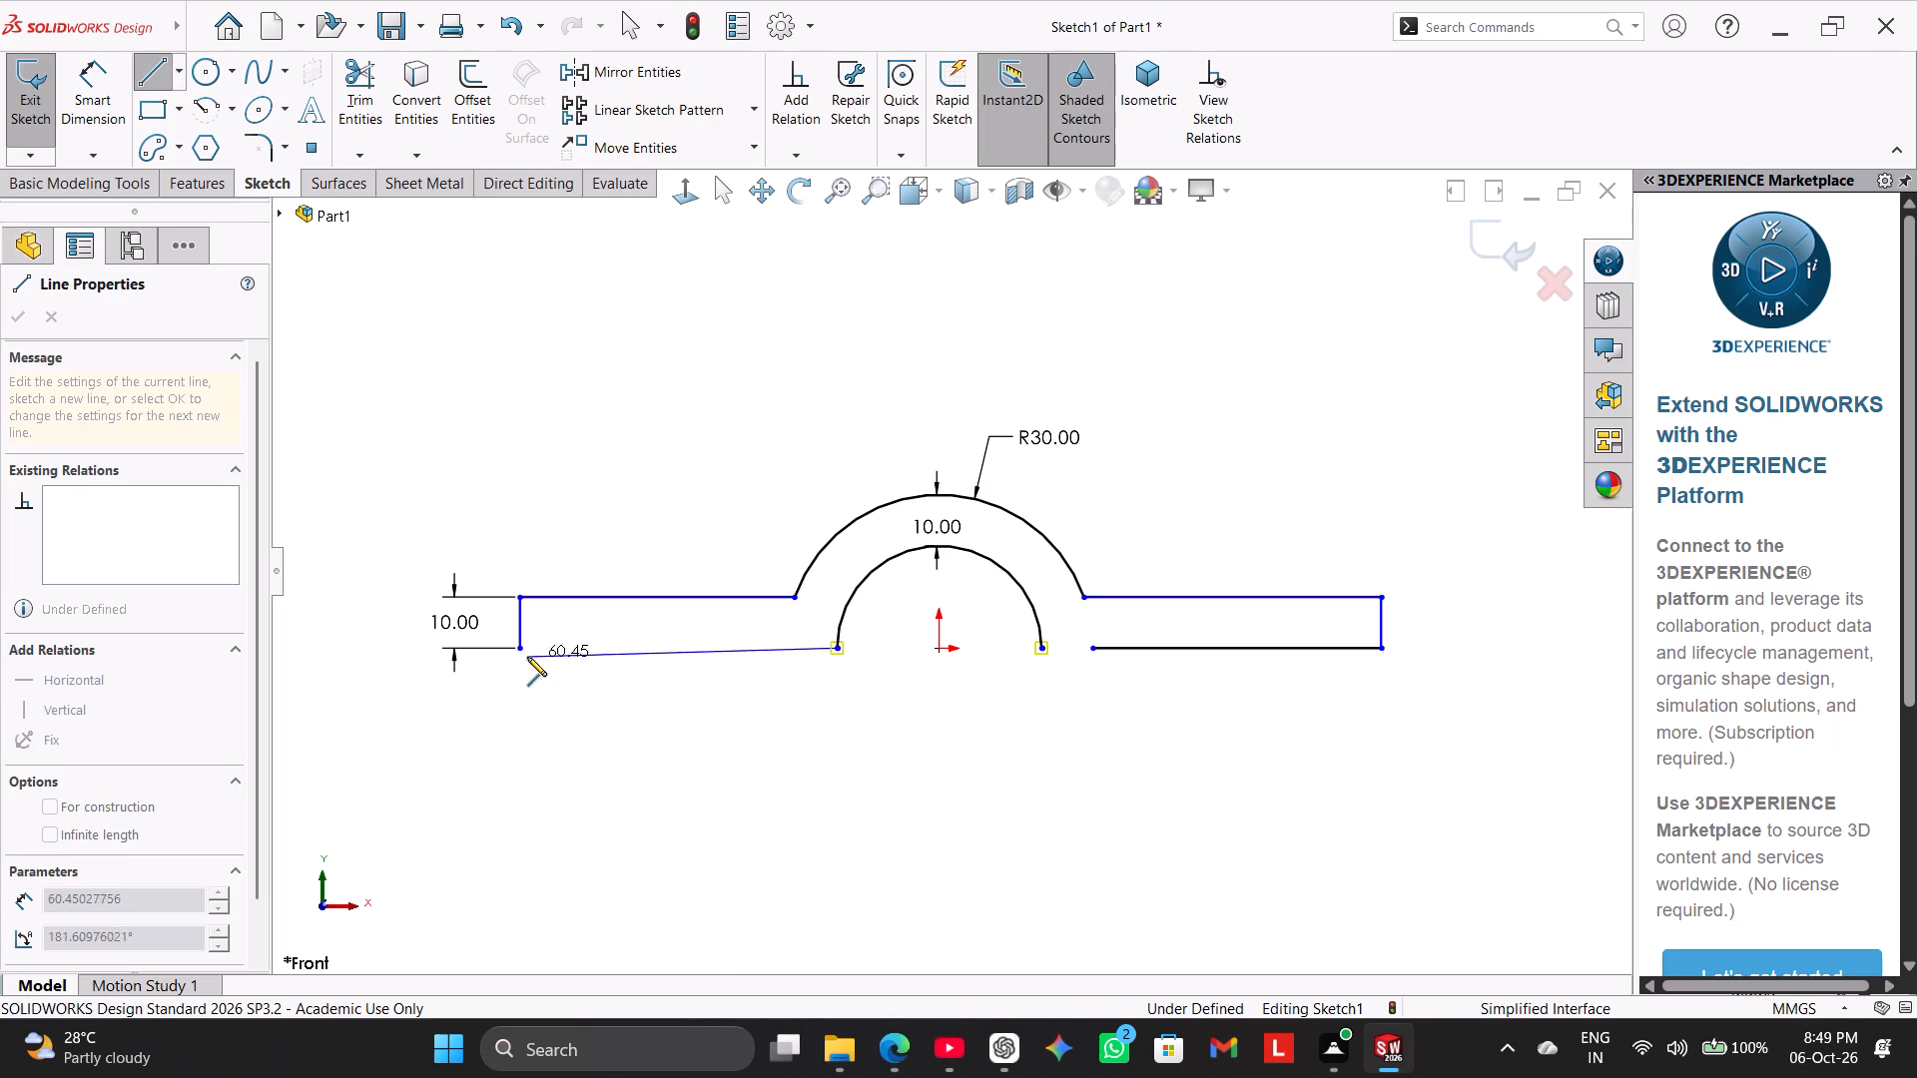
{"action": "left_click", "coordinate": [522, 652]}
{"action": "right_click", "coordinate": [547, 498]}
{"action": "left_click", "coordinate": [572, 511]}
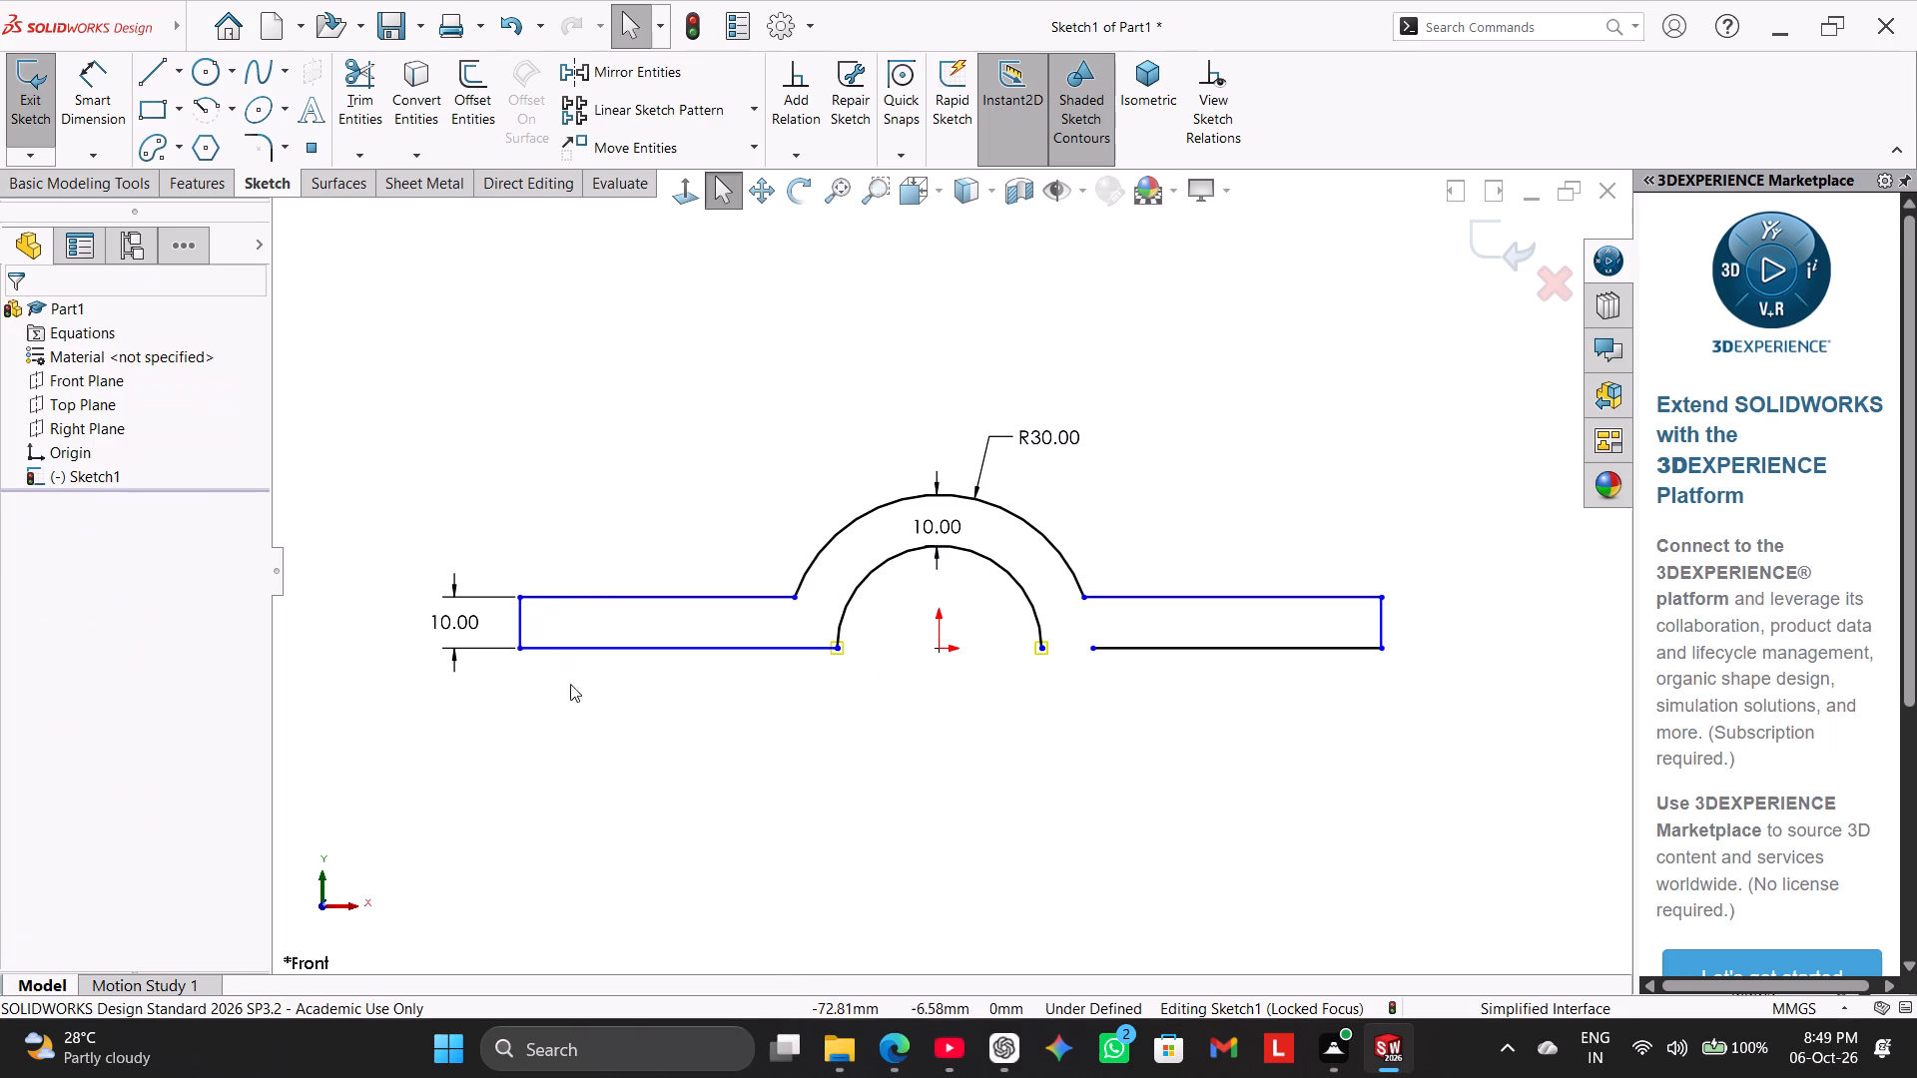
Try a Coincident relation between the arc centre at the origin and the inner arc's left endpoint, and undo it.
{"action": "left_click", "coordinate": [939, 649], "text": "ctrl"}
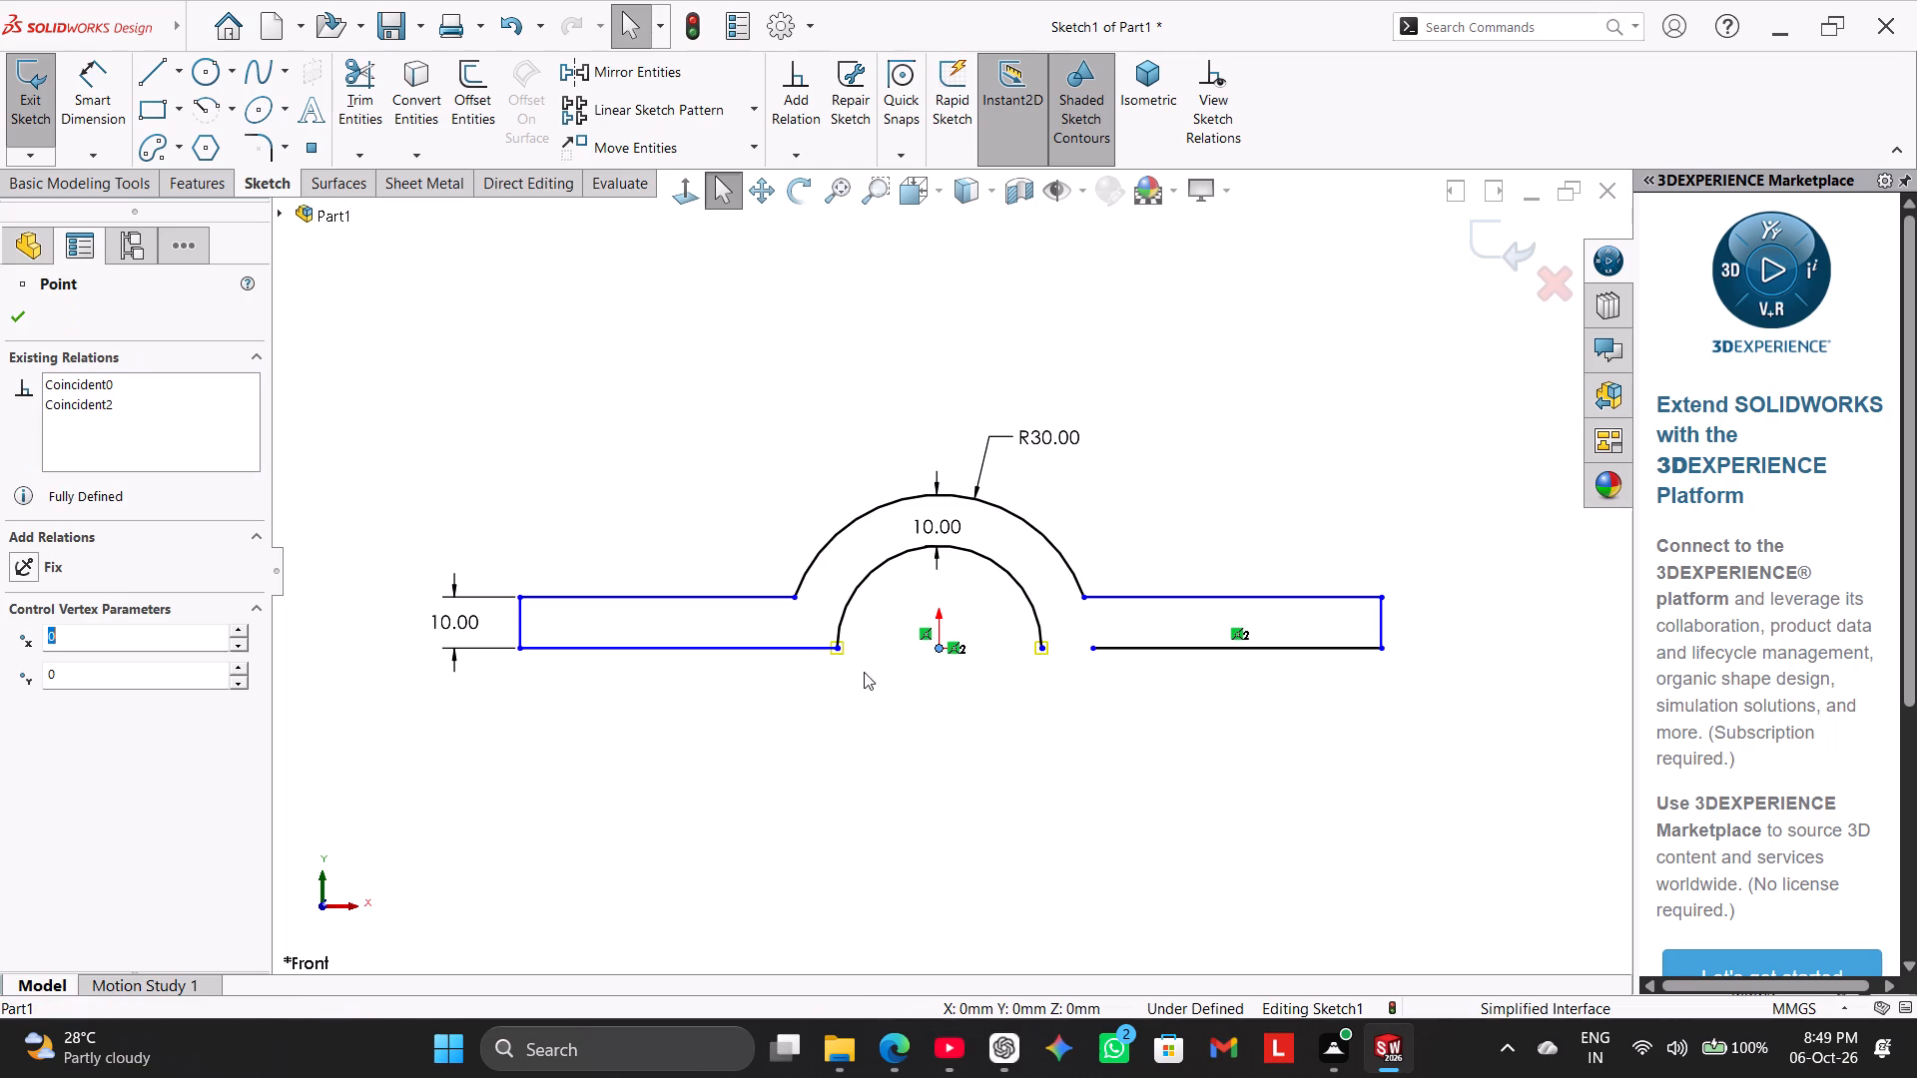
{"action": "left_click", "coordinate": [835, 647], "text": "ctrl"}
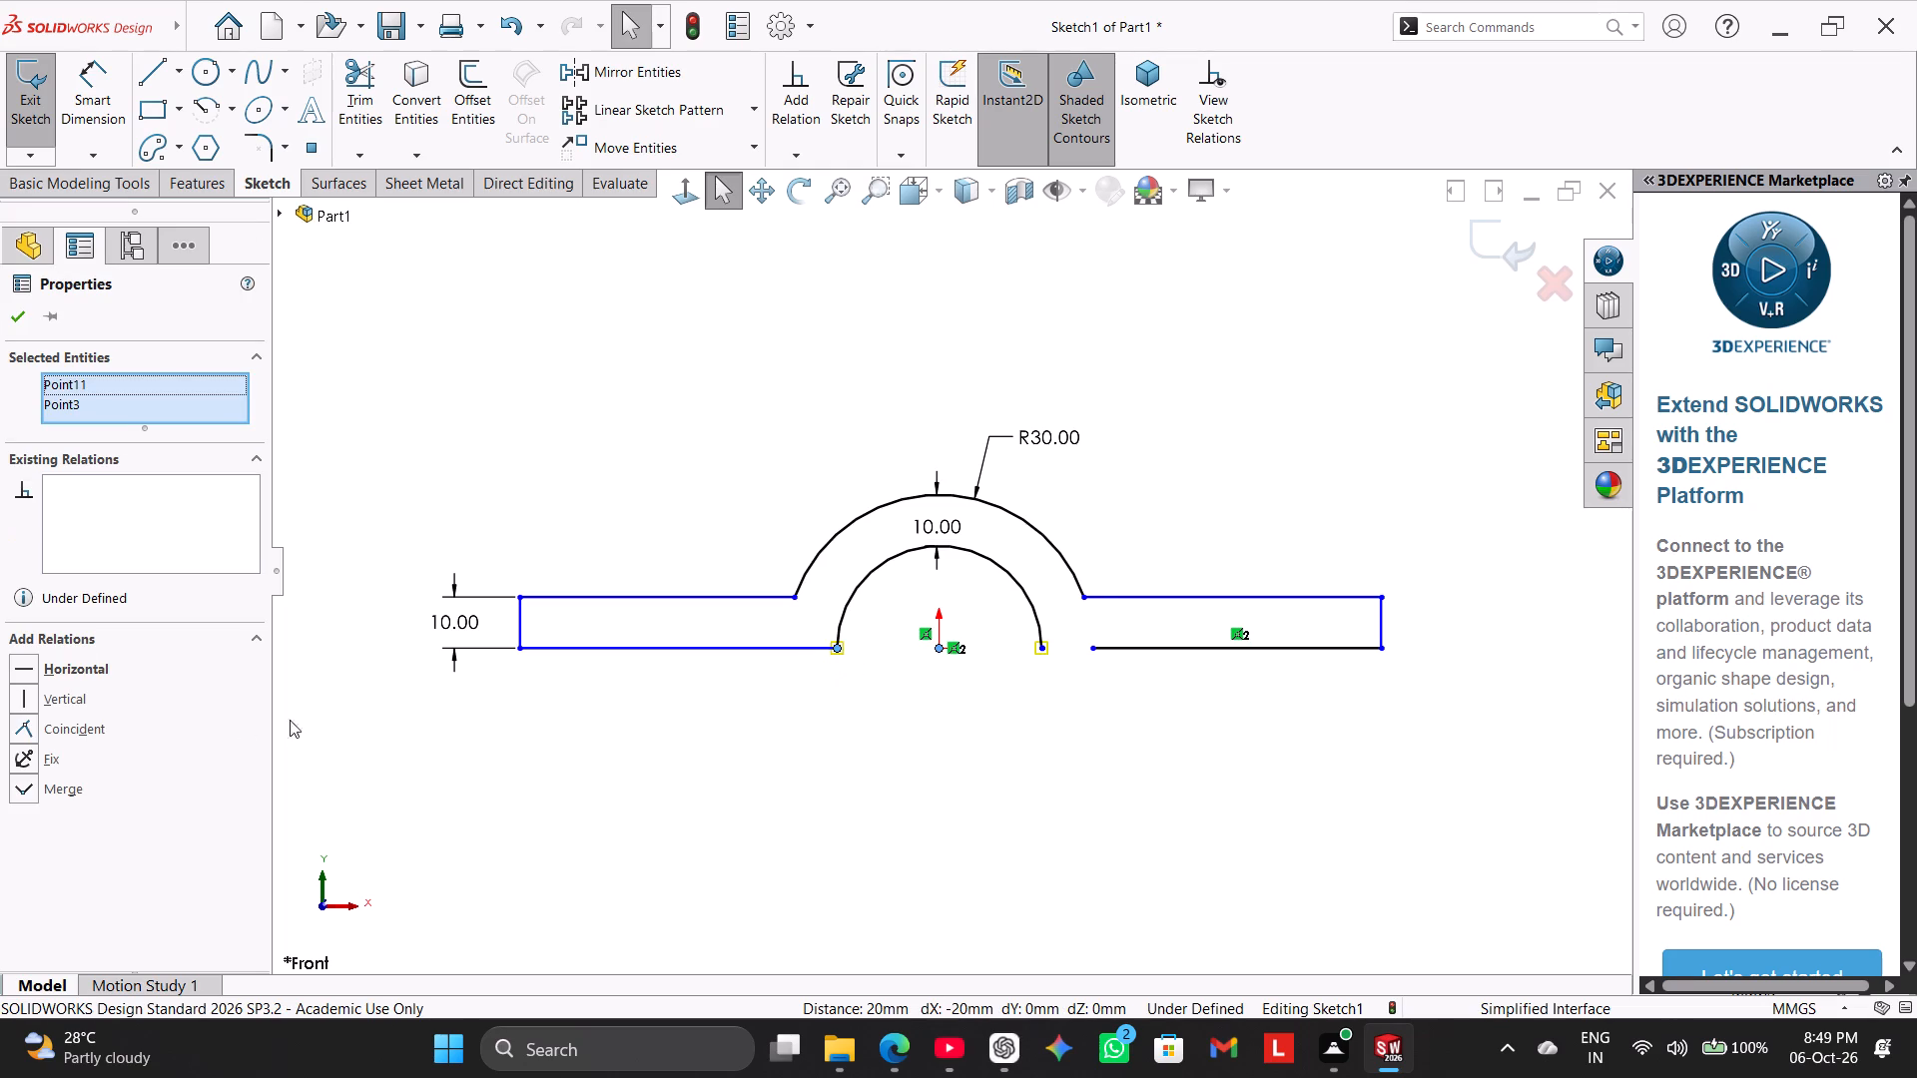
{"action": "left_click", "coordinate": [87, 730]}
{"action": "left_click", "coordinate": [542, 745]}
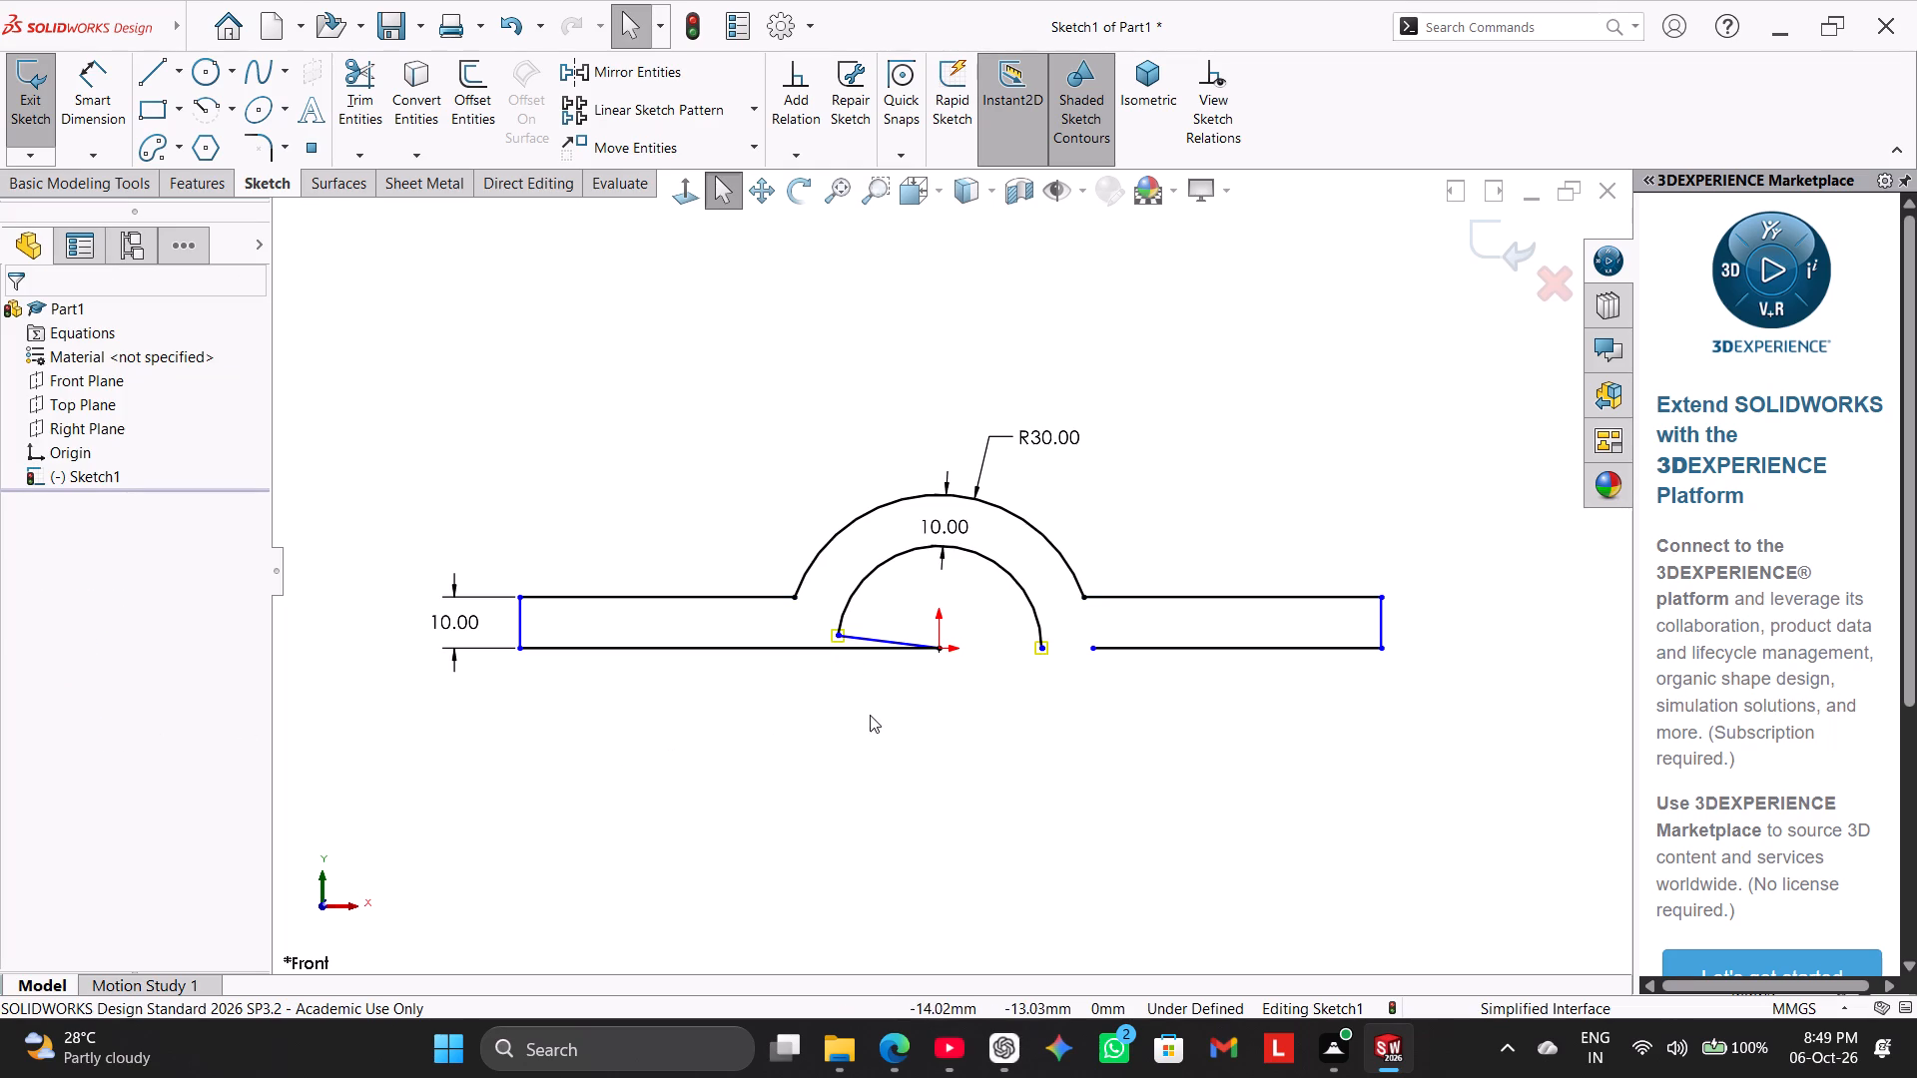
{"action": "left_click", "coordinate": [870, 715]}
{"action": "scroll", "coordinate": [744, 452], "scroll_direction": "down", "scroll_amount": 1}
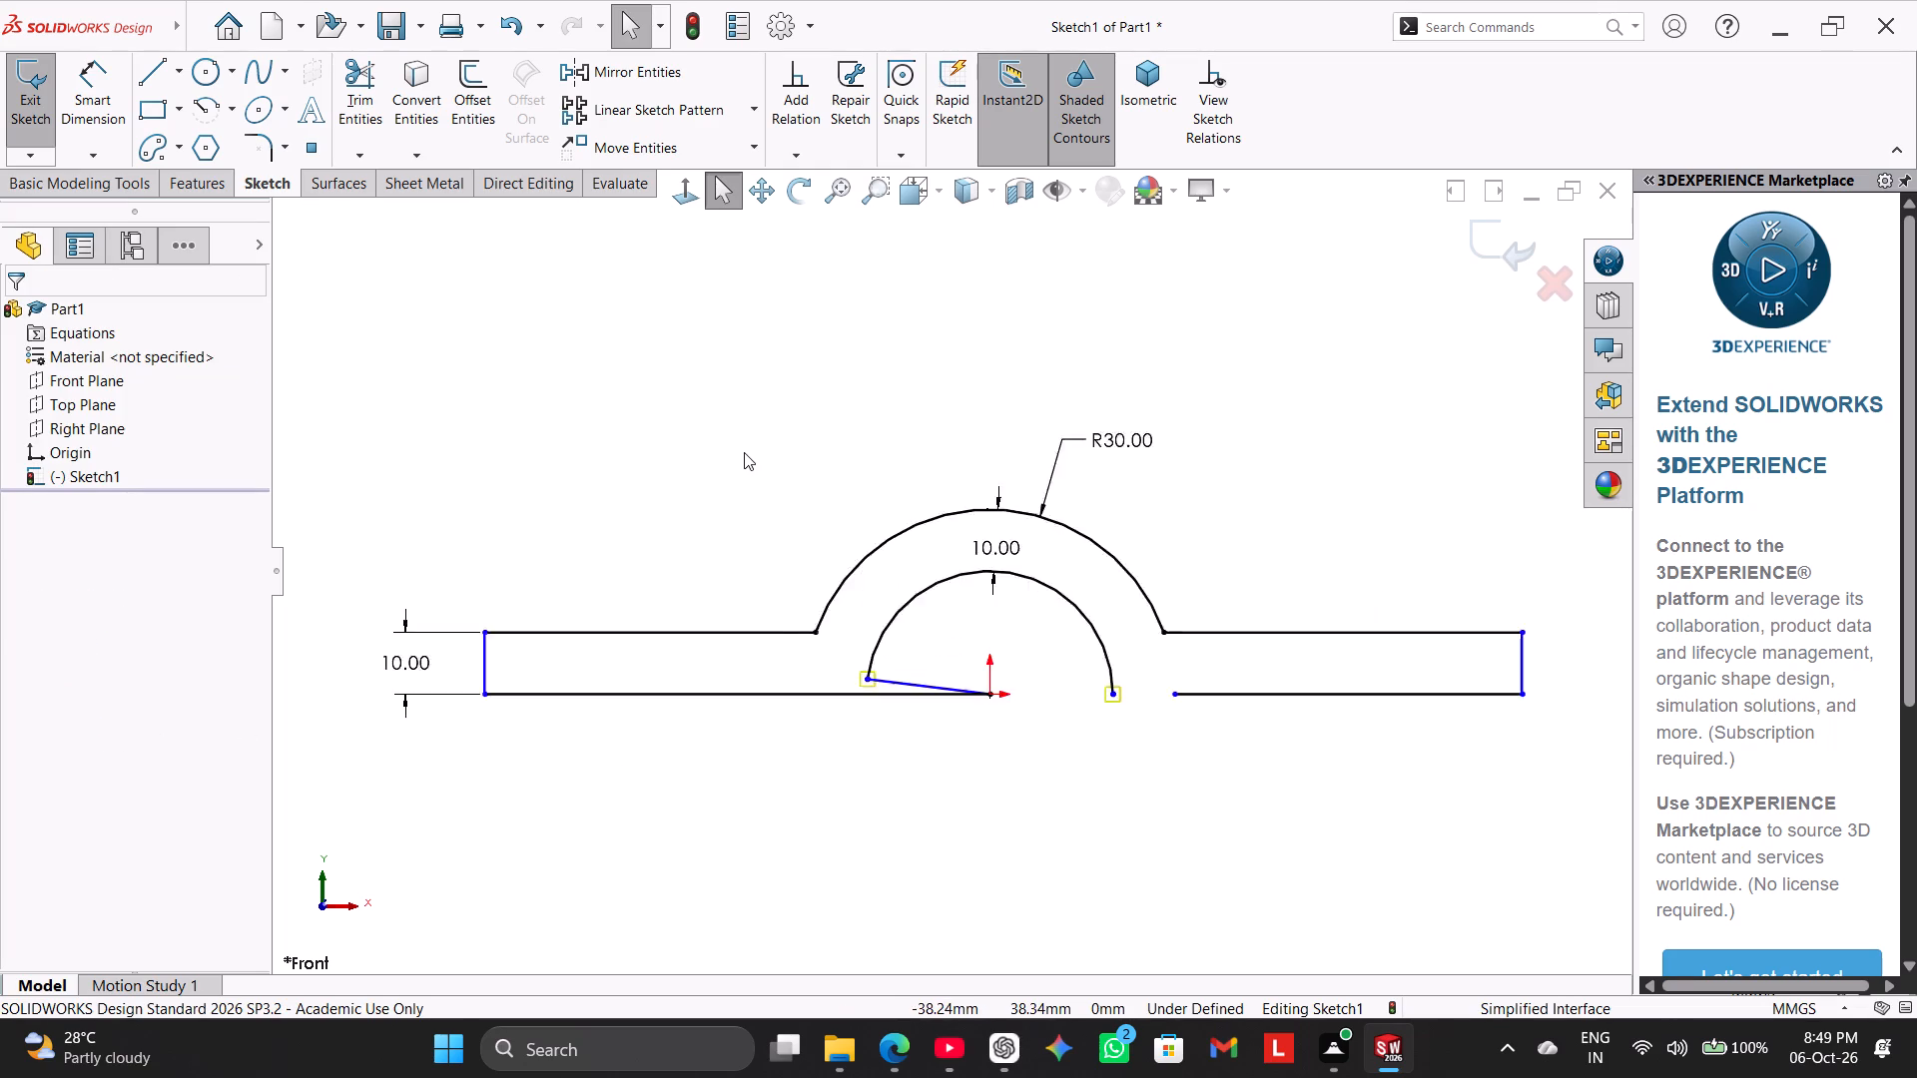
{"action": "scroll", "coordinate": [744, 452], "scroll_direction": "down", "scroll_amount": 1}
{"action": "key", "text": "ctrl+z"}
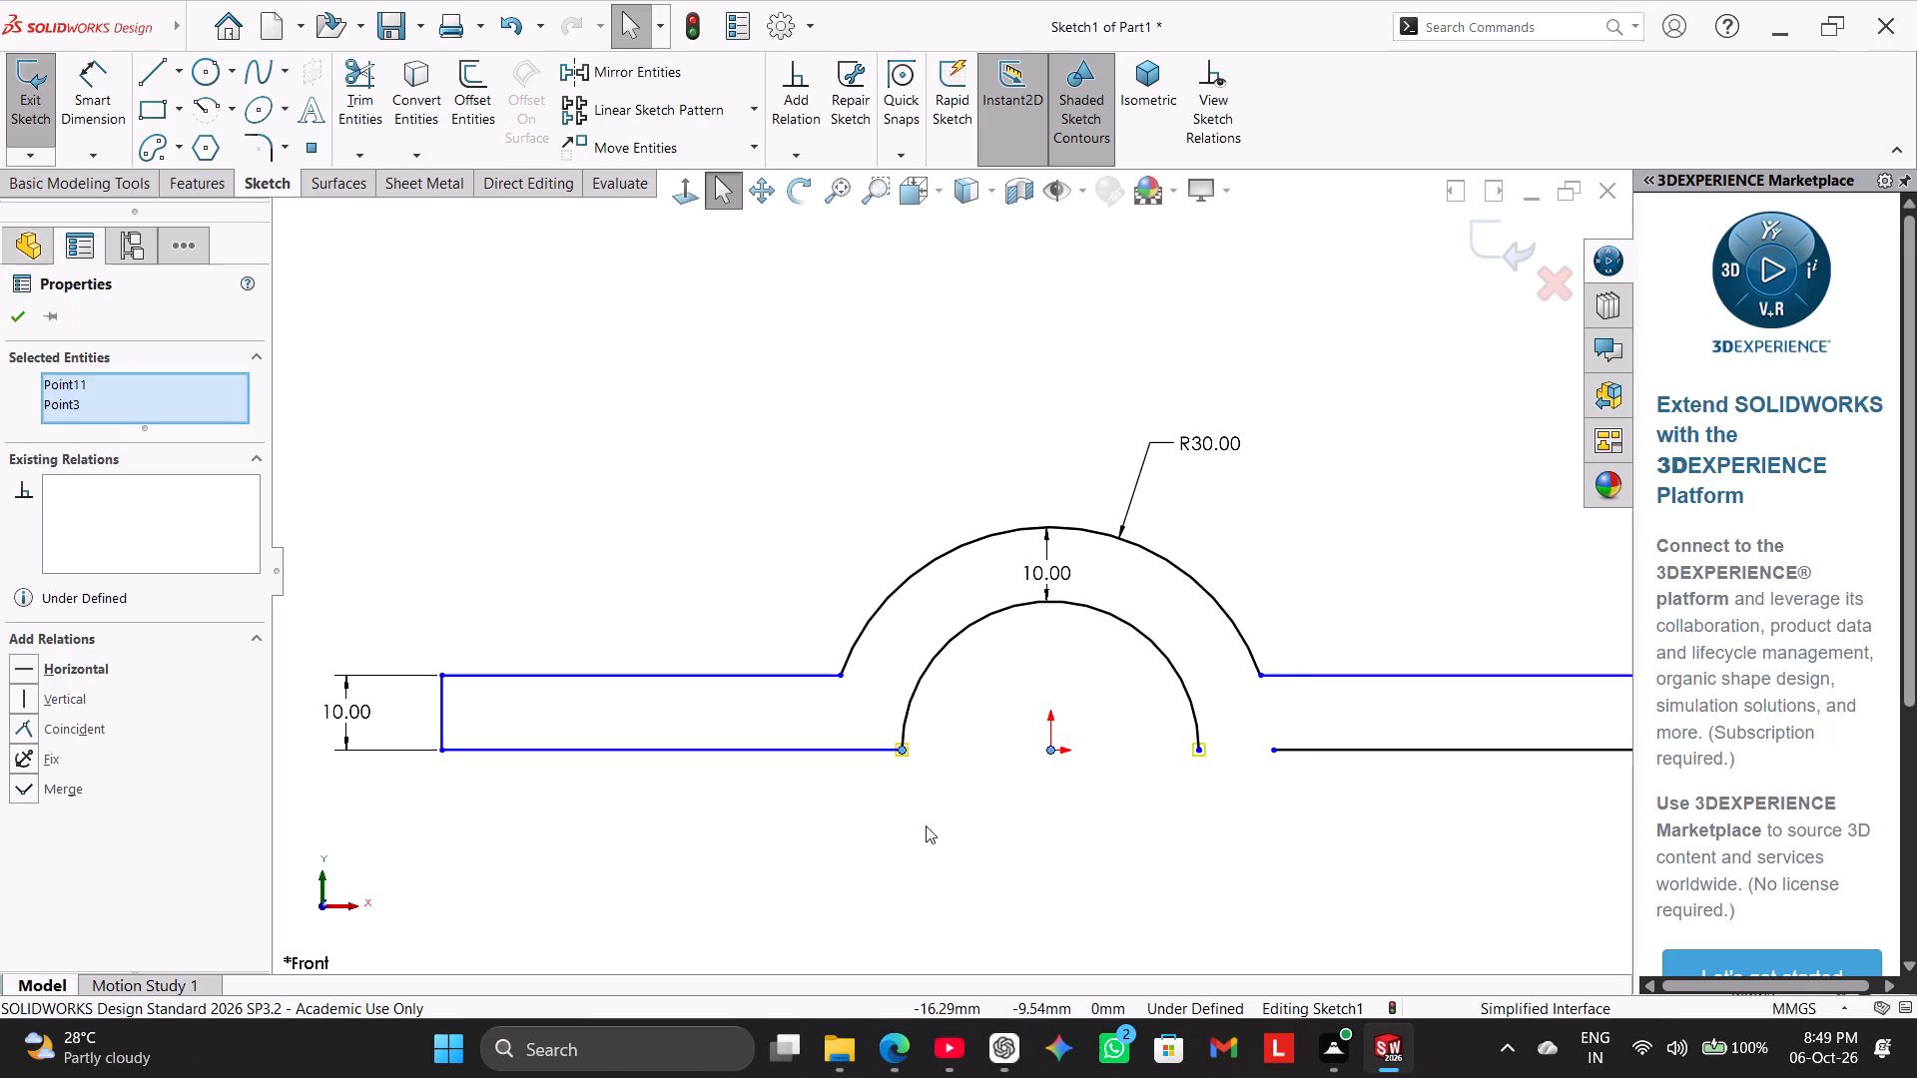
Undo the redrawn left bottom line, the deletion of the original one, and the inner arc with its 10 mm dimension.
{"action": "key", "text": "ctrl+z"}
{"action": "key", "text": "ctrl+z"}
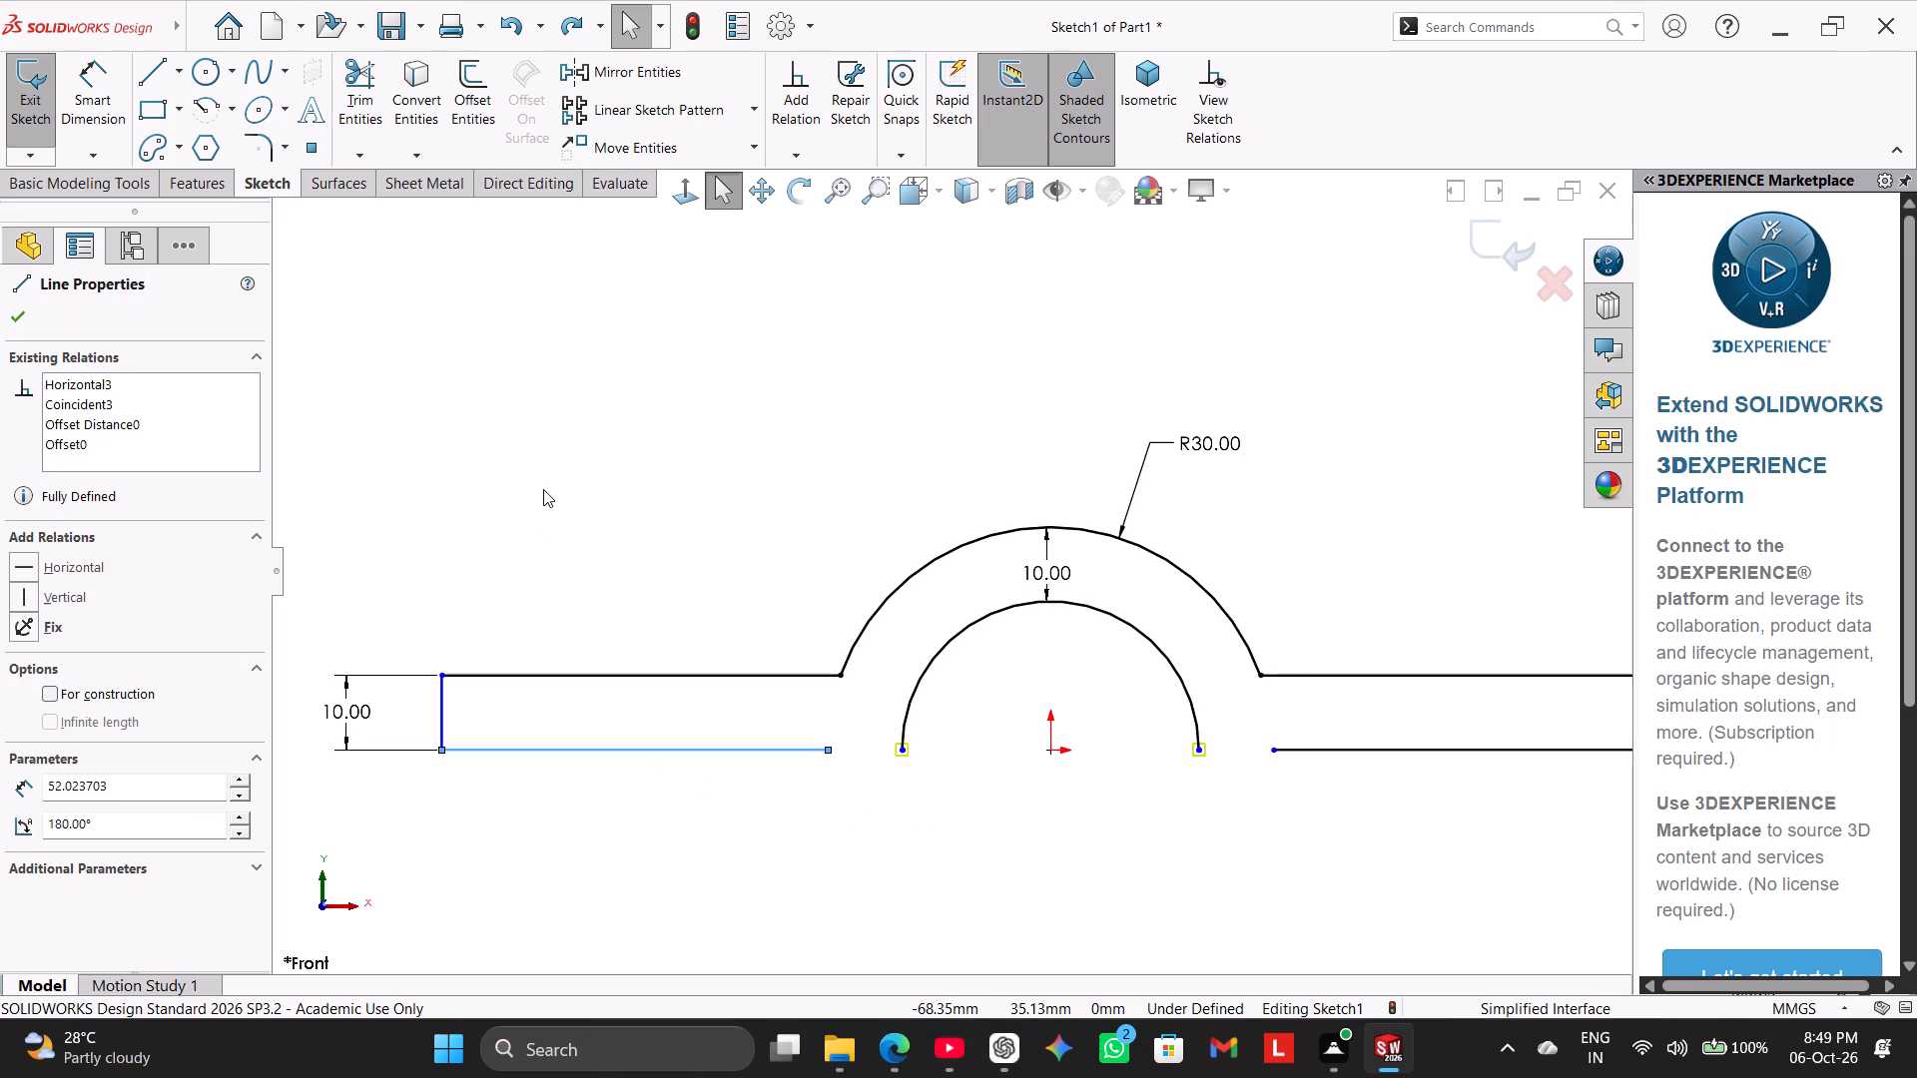
{"action": "key", "text": "ctrl+z"}
{"action": "key", "text": "ctrl+z"}
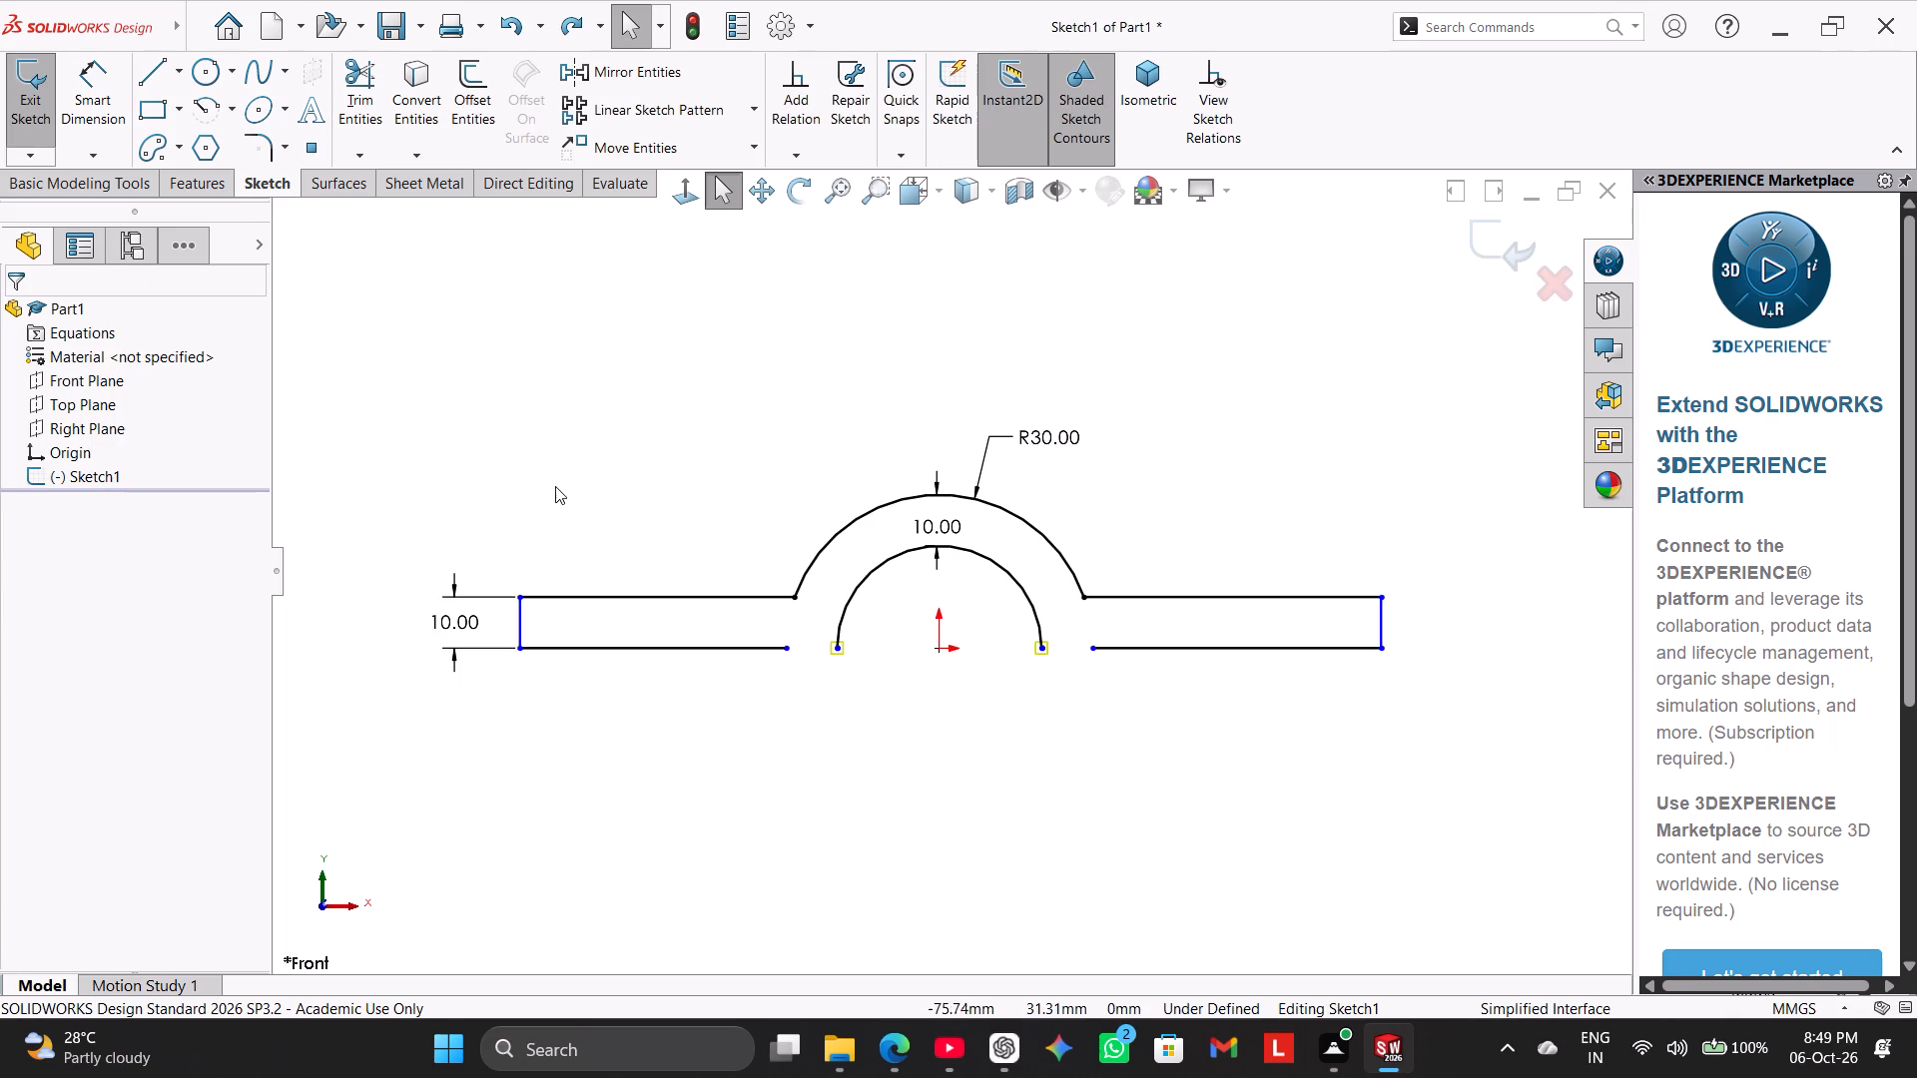
{"action": "key", "text": "ctrl+z"}
{"action": "key", "text": "ctrl+z"}
{"action": "left_click", "coordinate": [610, 400]}
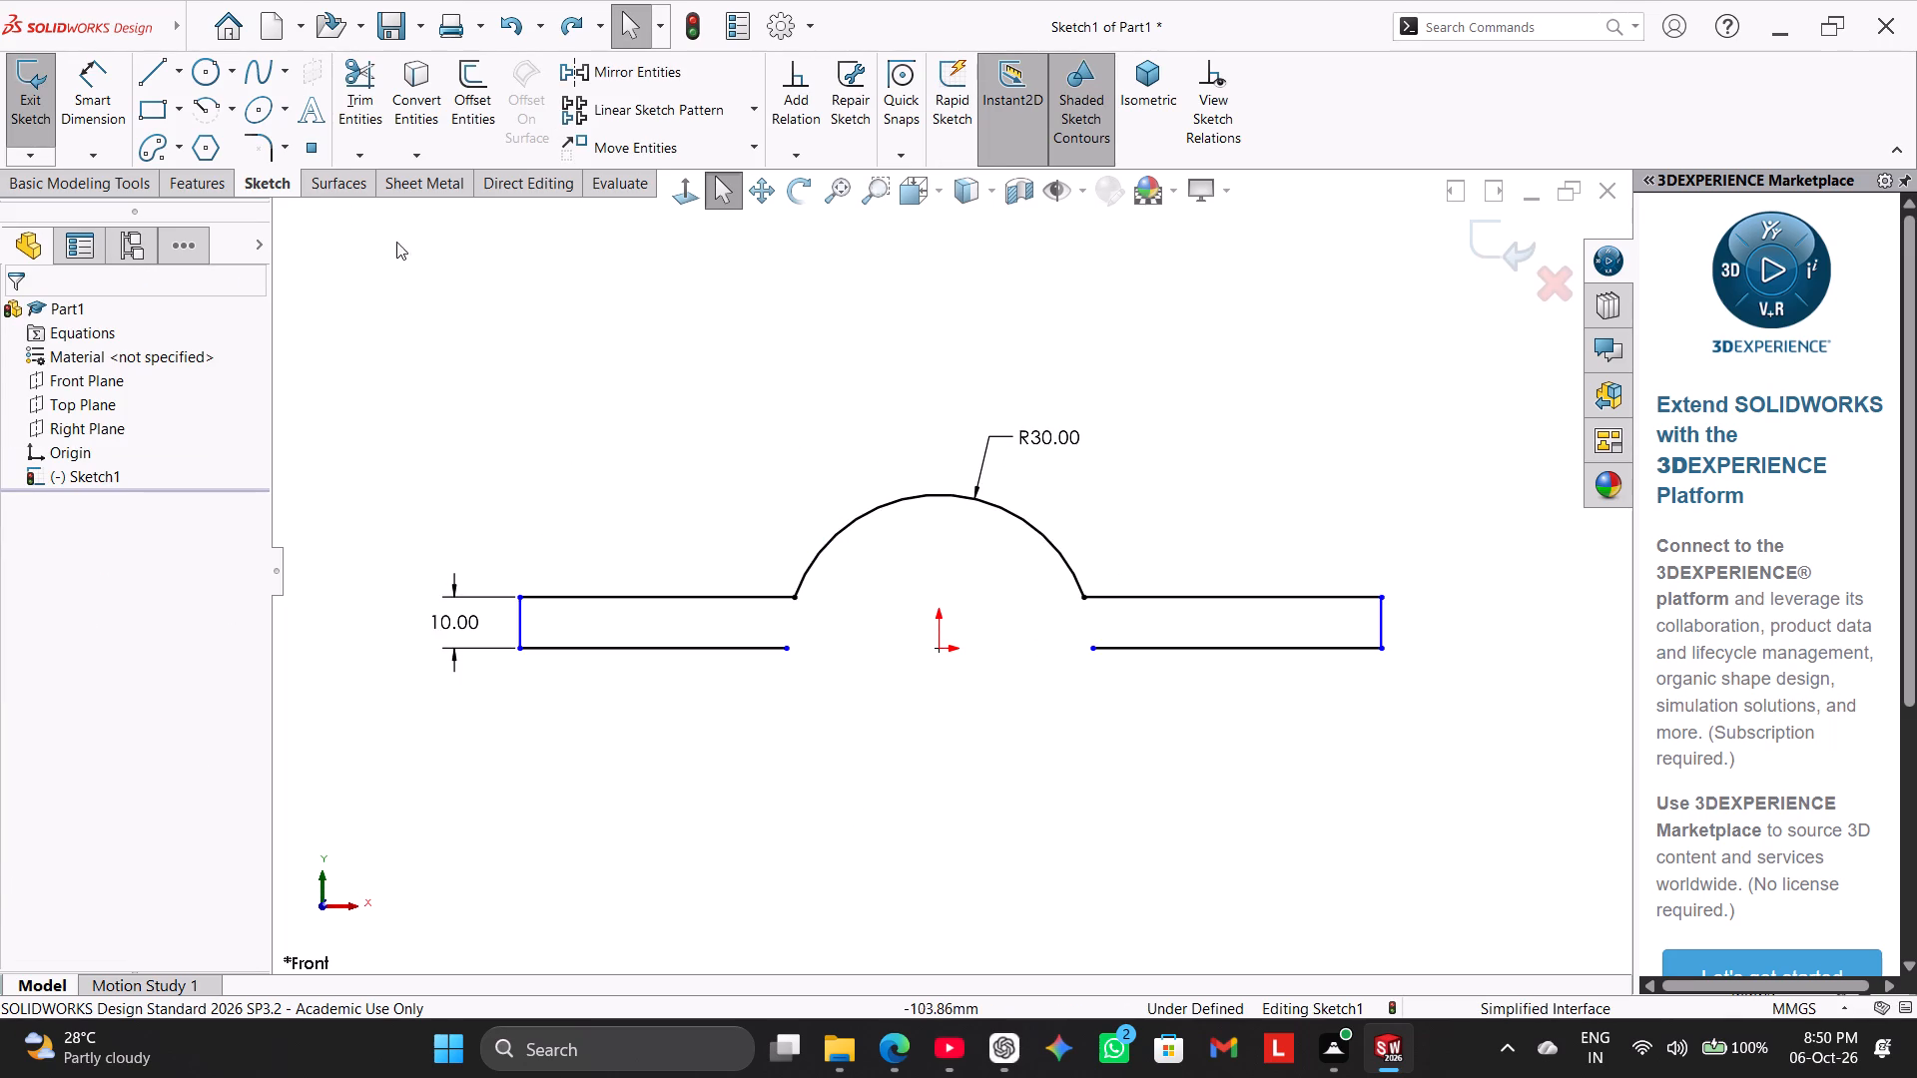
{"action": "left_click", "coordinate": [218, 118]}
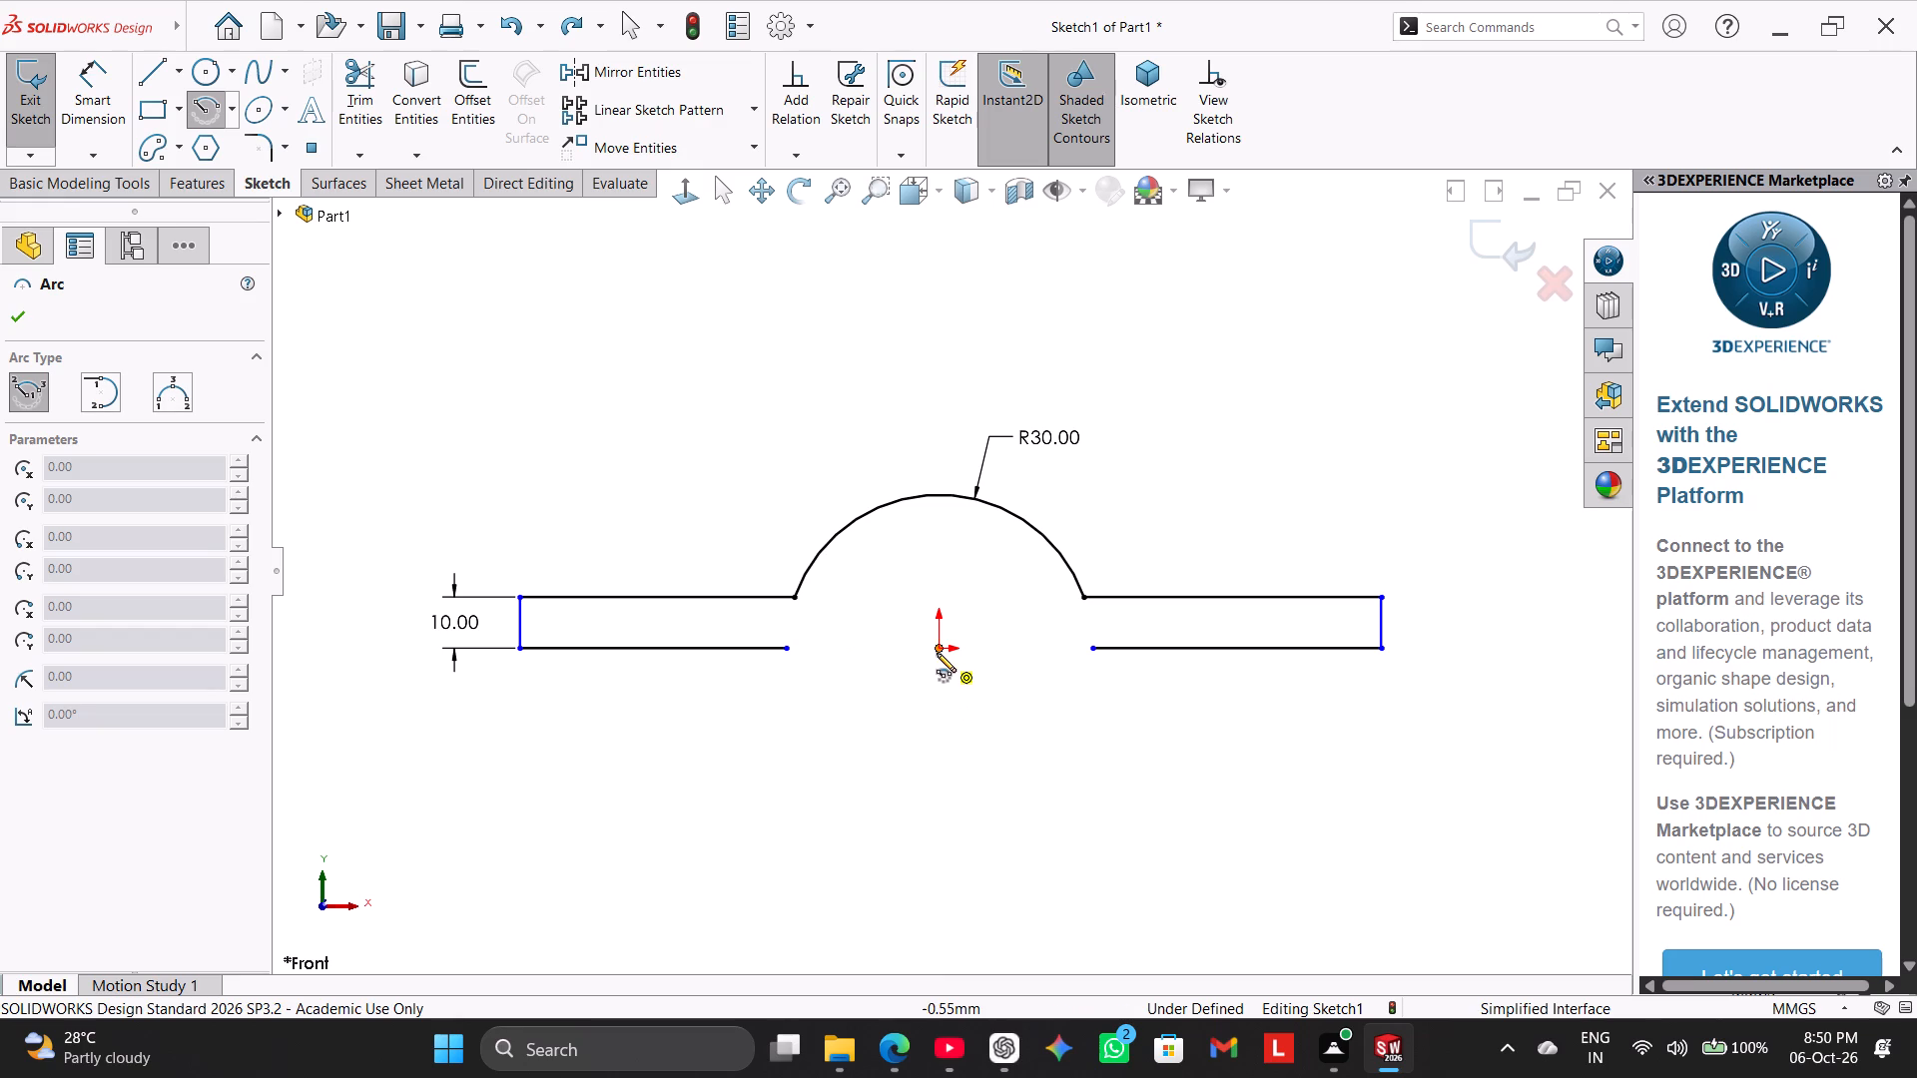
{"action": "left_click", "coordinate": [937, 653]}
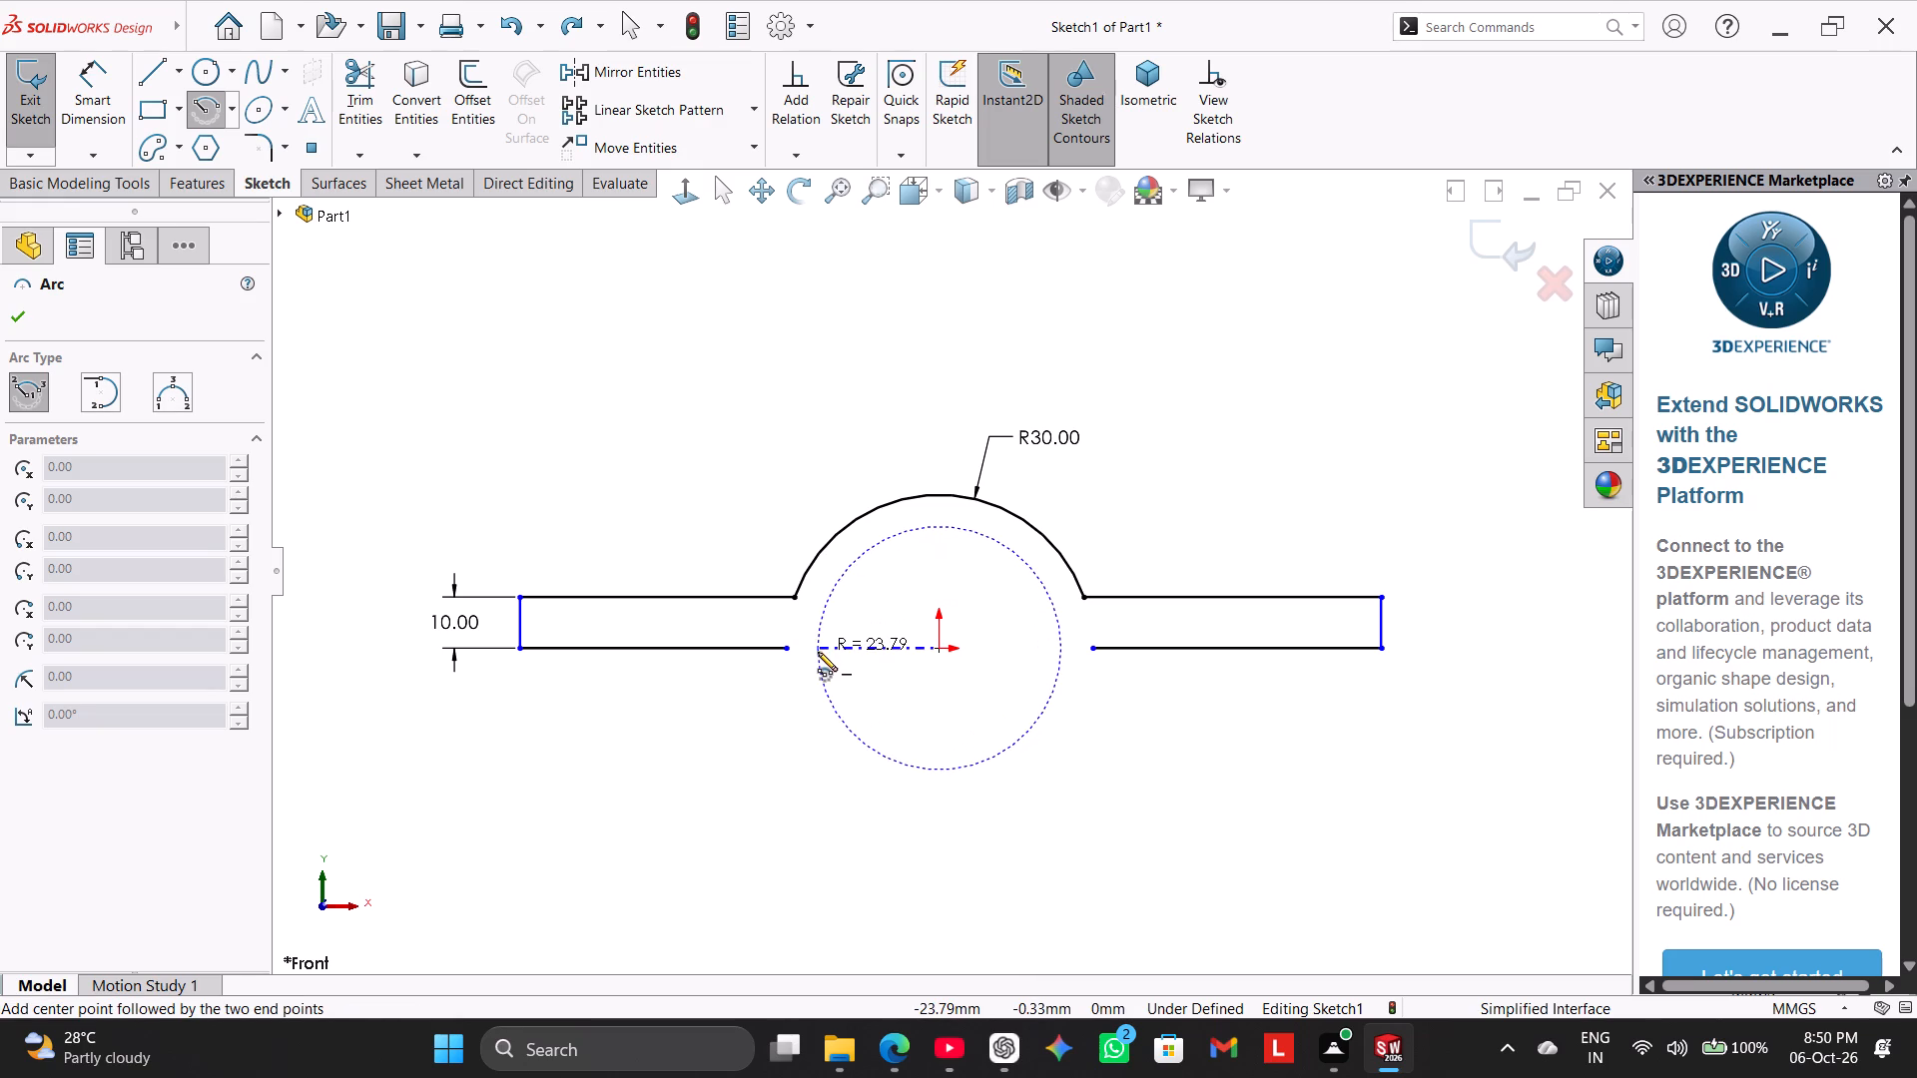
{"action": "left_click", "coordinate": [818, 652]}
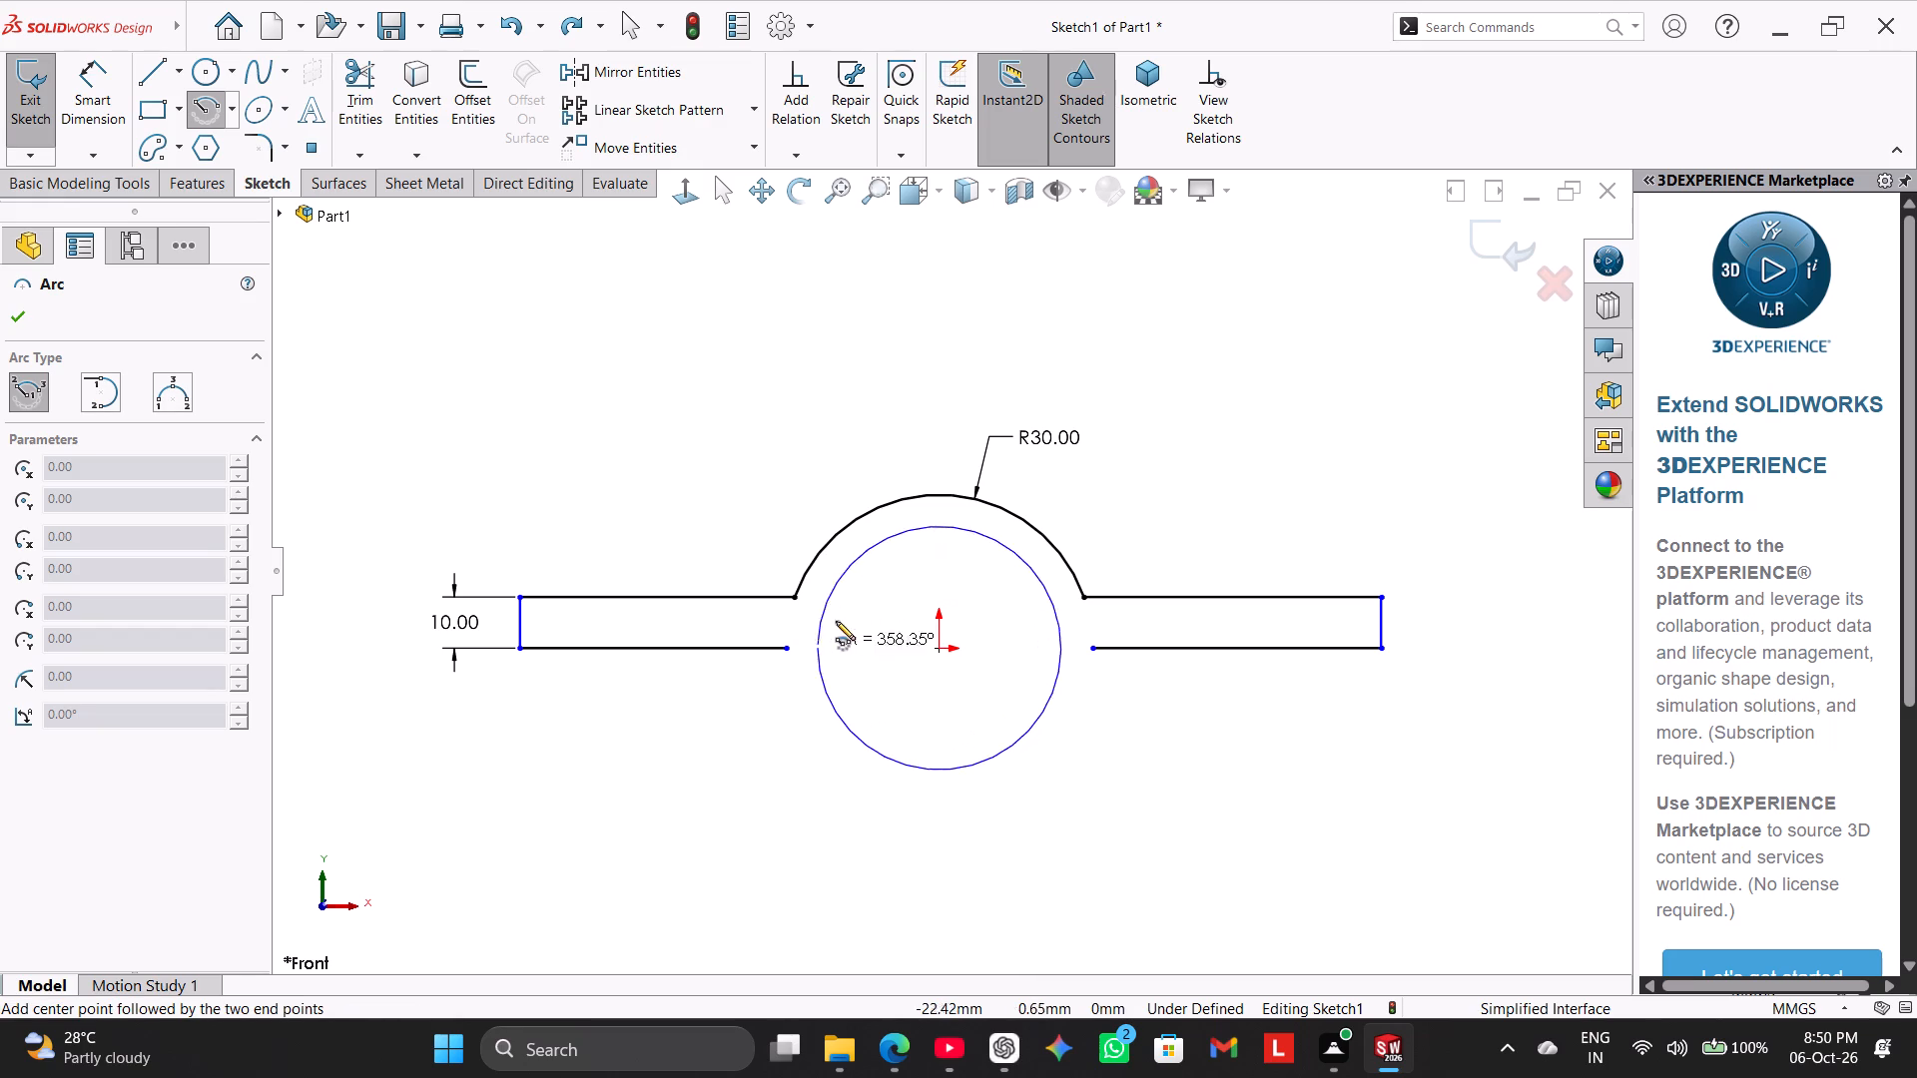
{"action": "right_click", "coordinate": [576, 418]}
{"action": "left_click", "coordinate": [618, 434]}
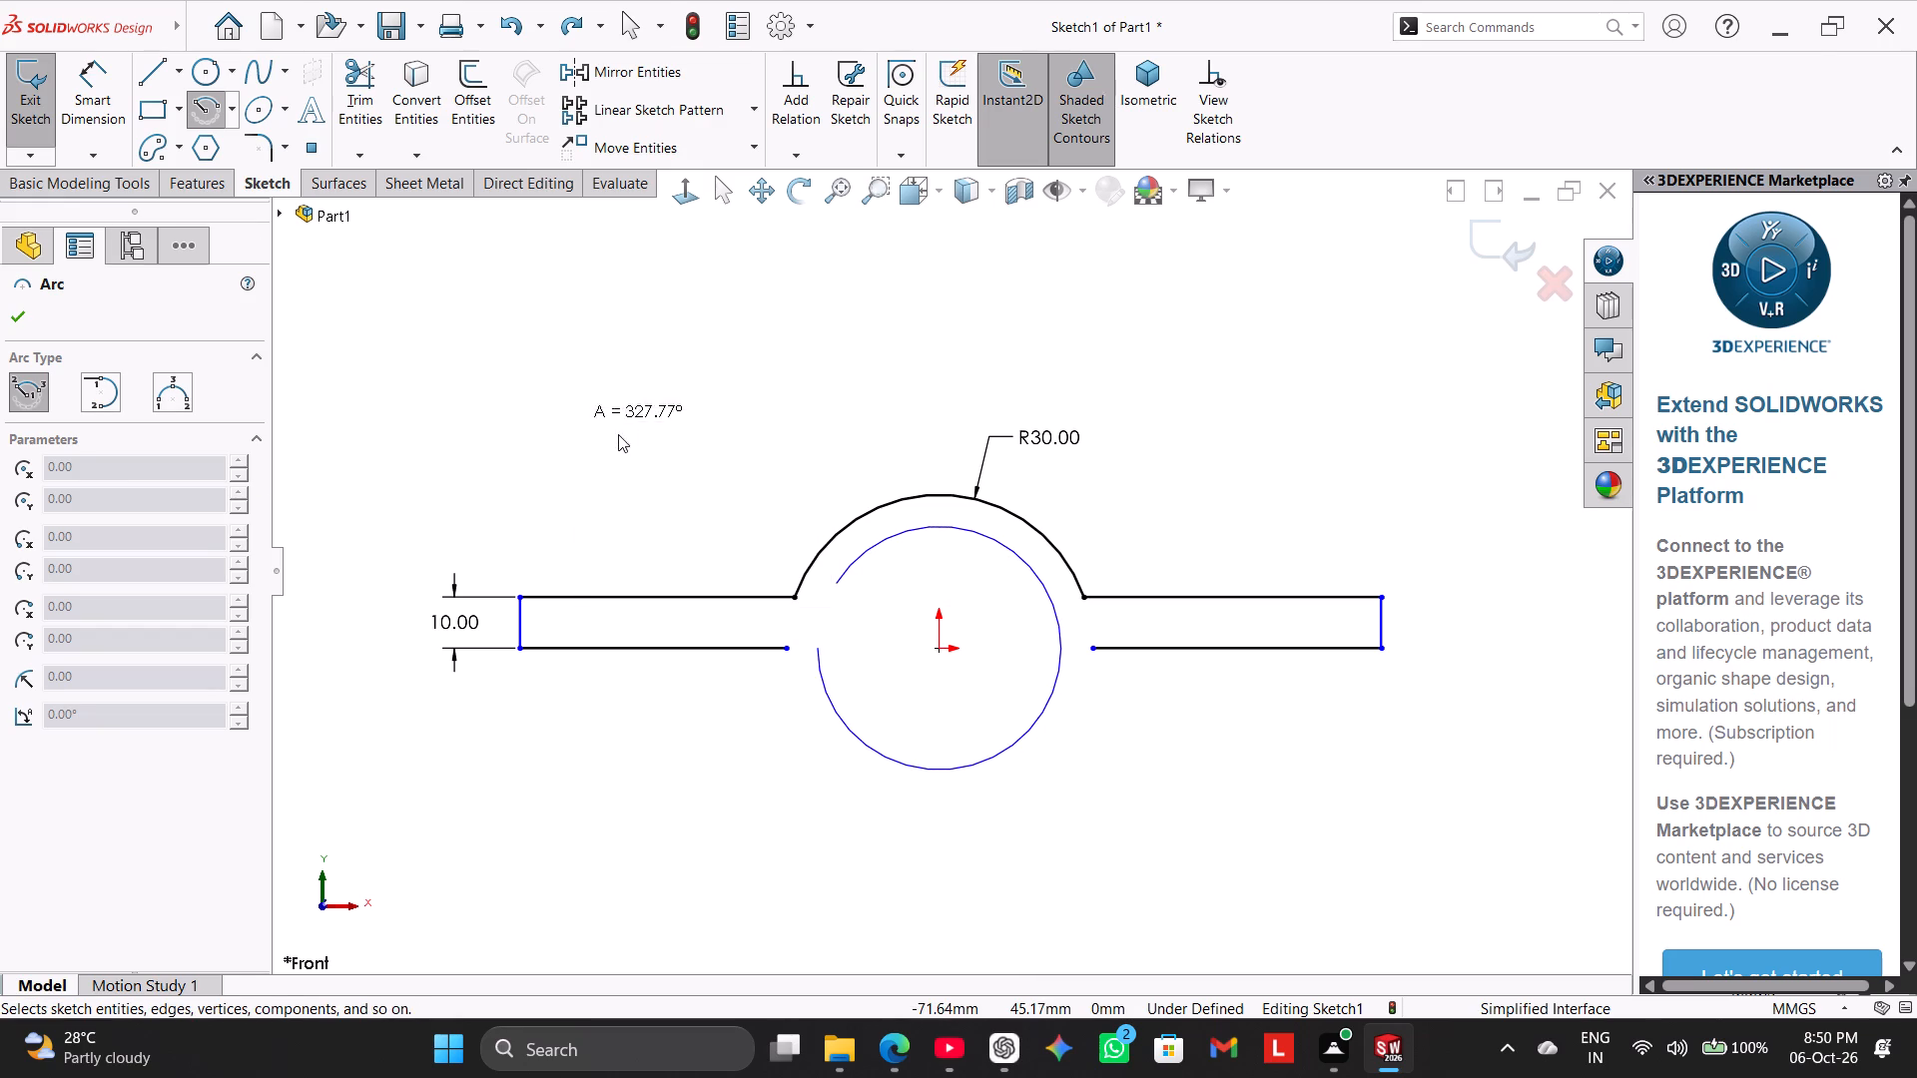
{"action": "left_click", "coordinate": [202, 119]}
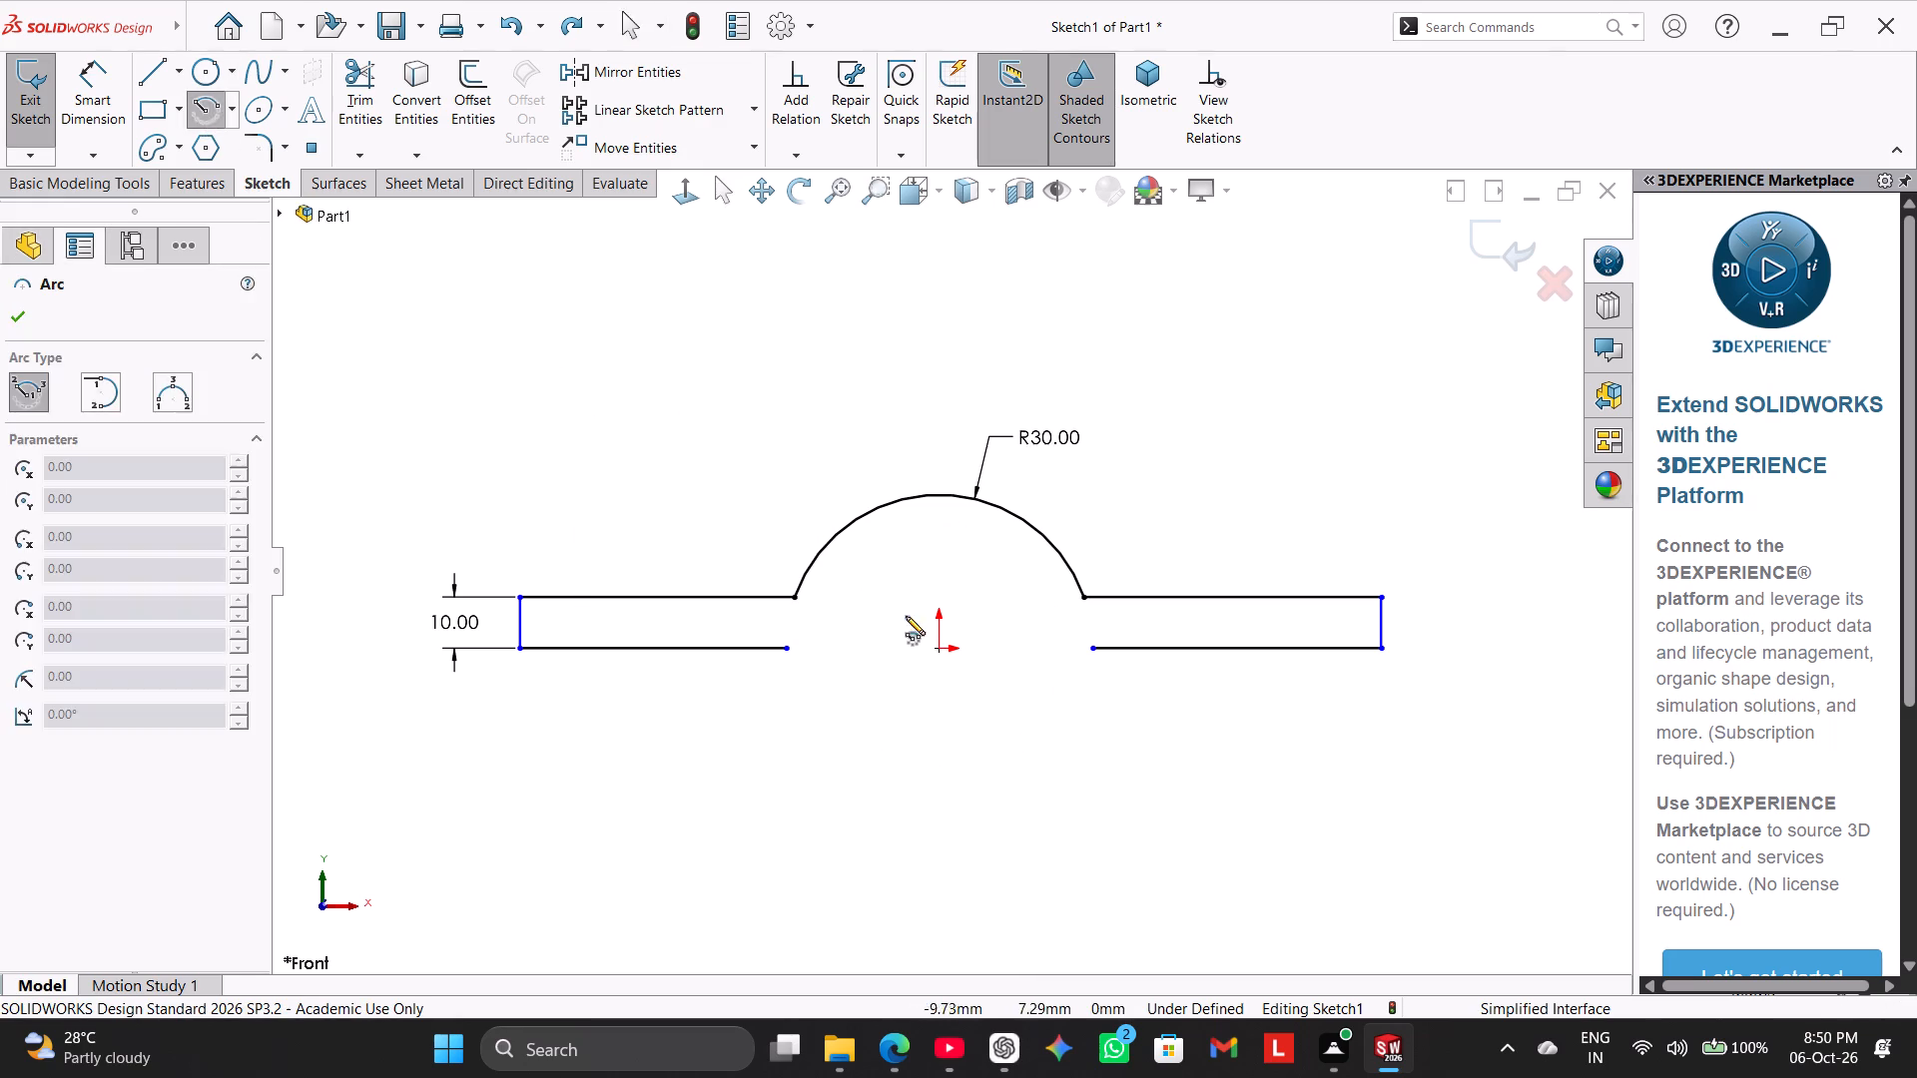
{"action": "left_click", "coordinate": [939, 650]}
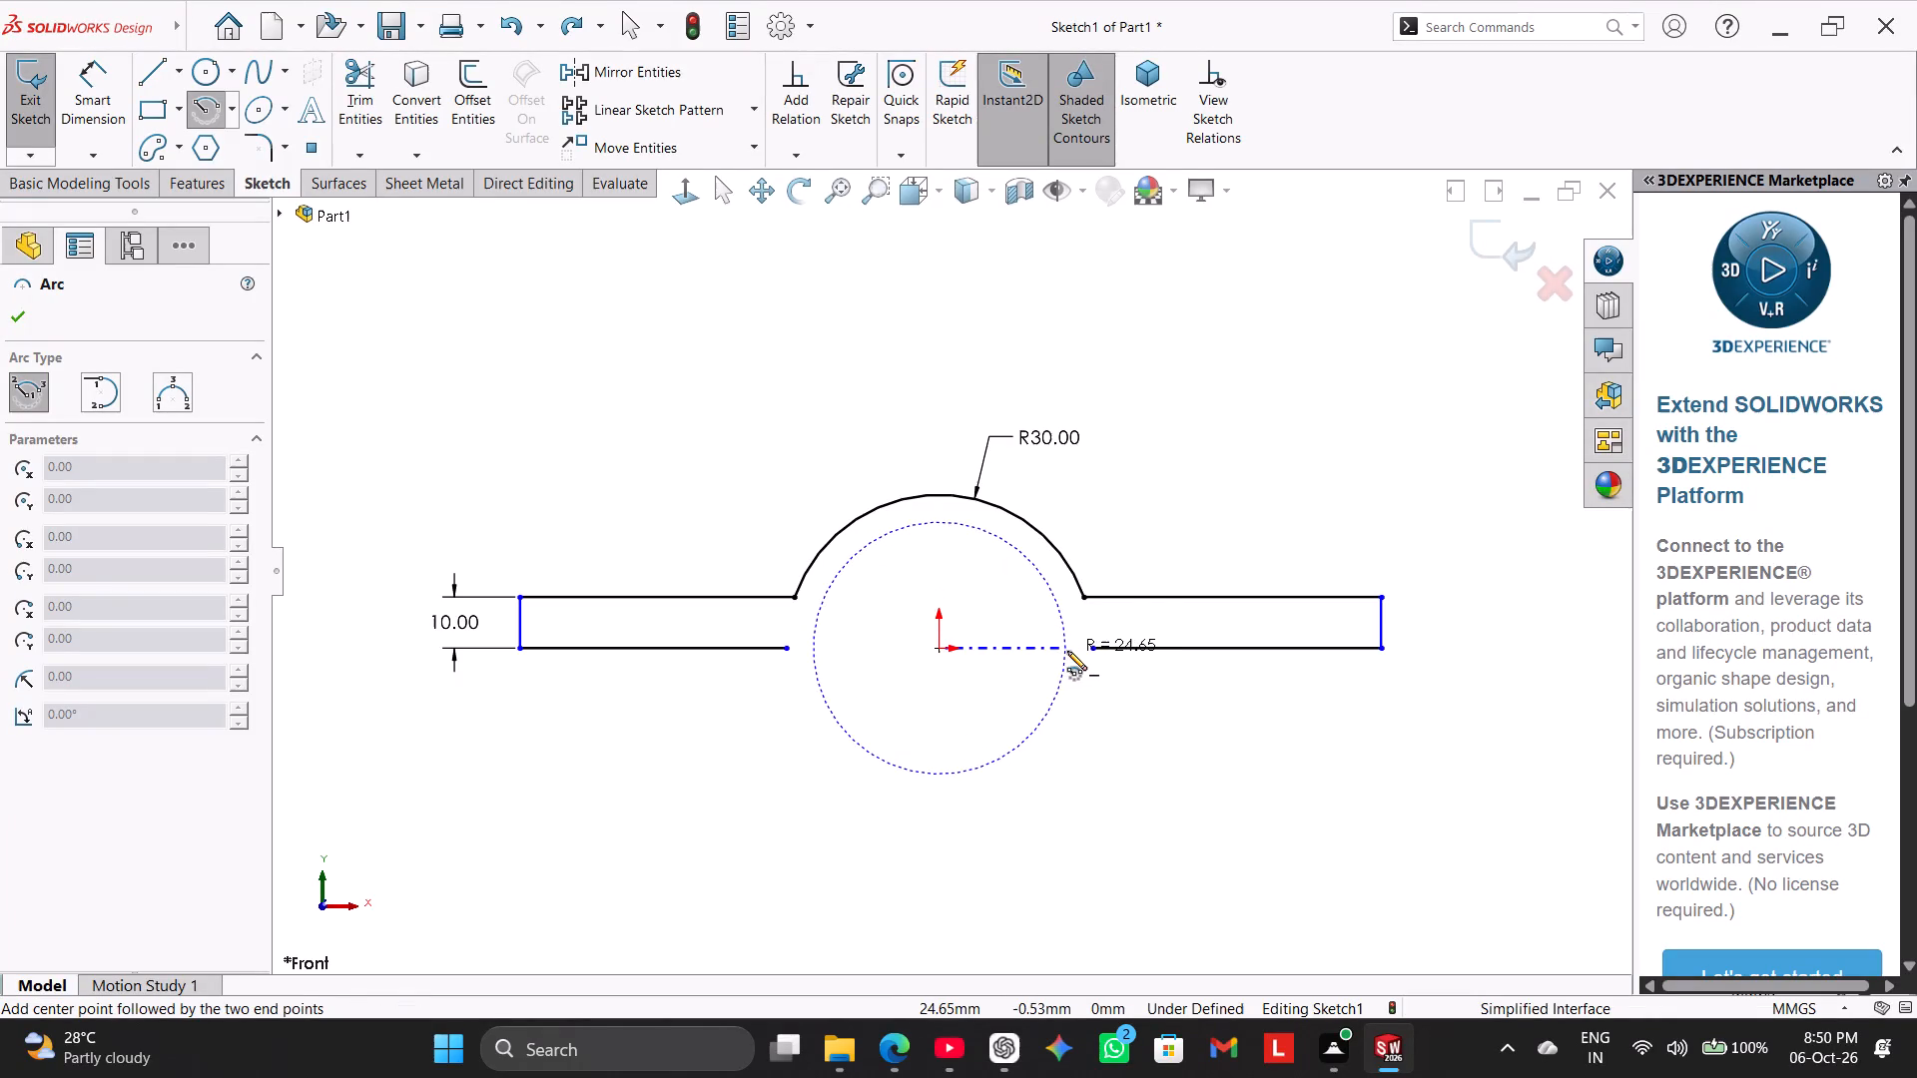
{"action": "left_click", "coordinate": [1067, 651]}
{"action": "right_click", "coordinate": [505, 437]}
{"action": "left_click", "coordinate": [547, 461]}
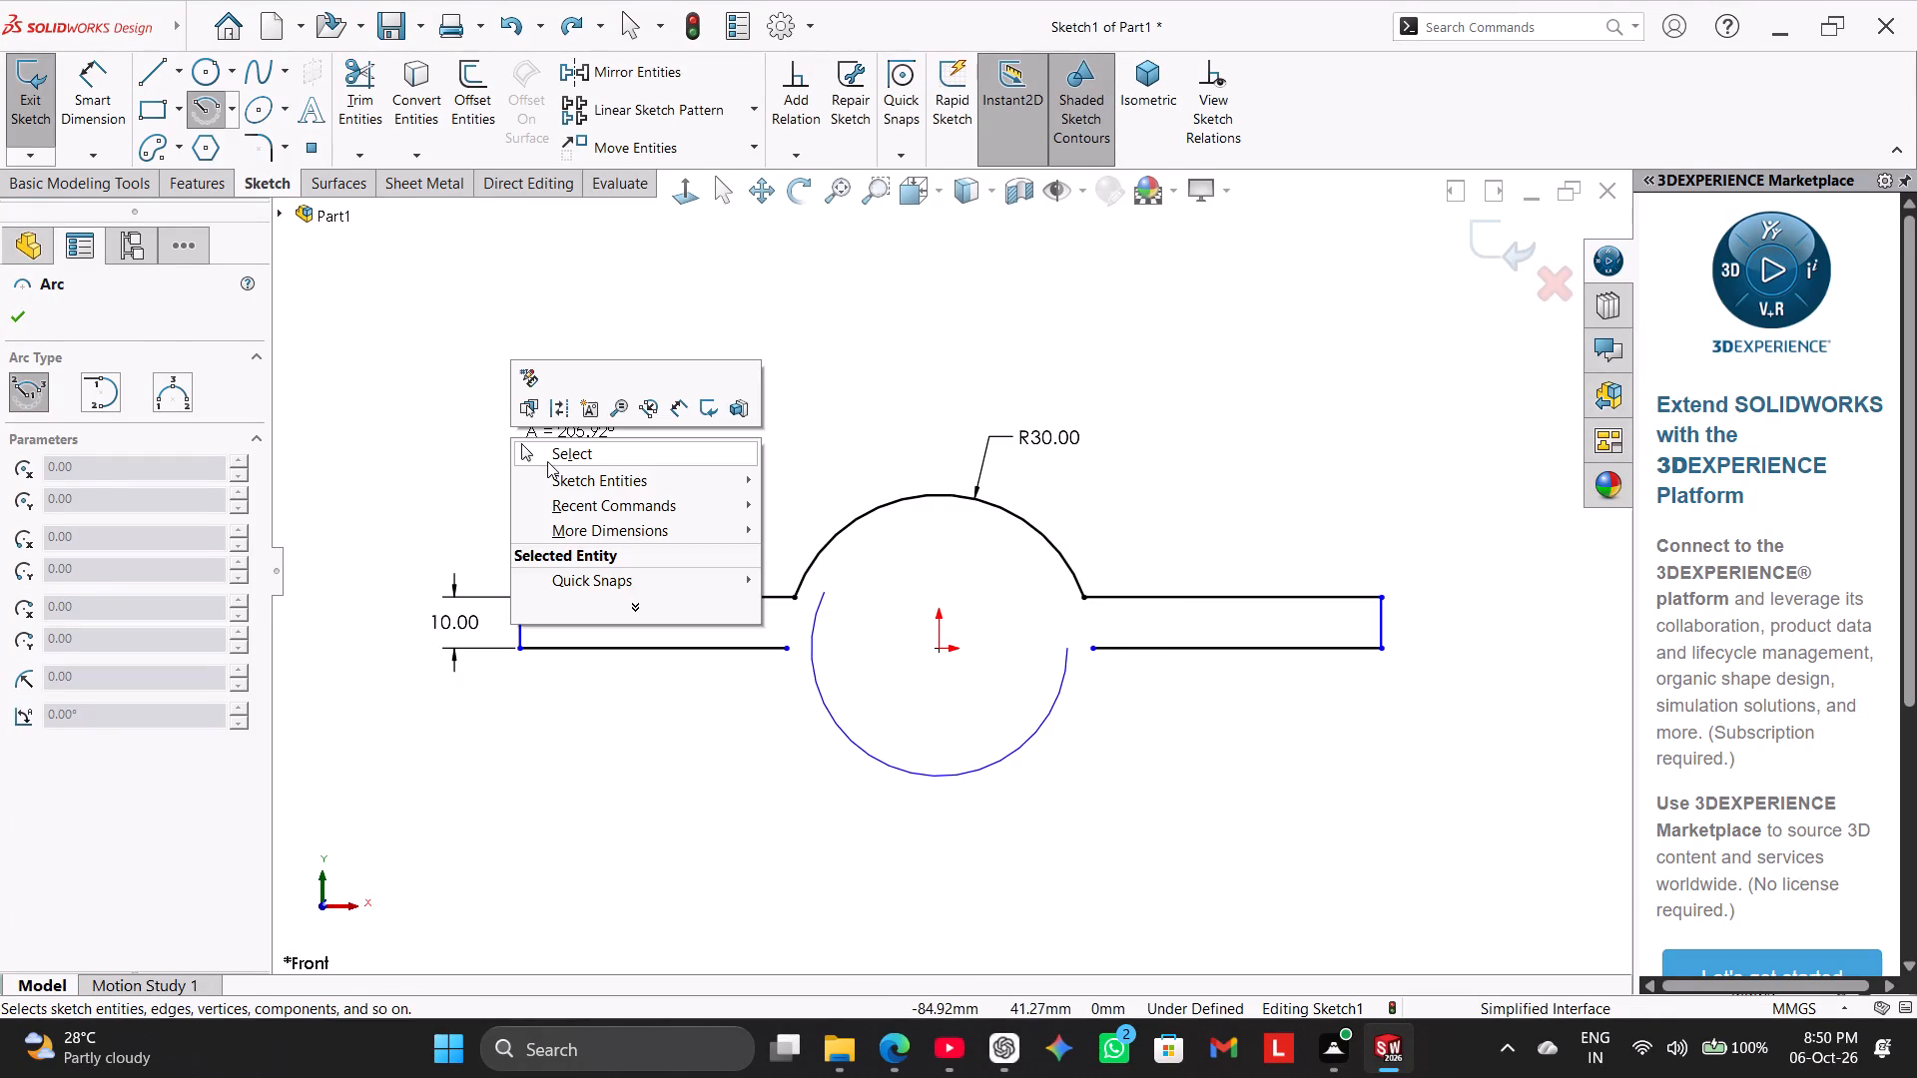
Sketch a centerpoint arc of 180° about the origin above the baseline, inside the outer arc, with a radius of about 23.6 mm.
{"action": "left_click", "coordinate": [200, 100]}
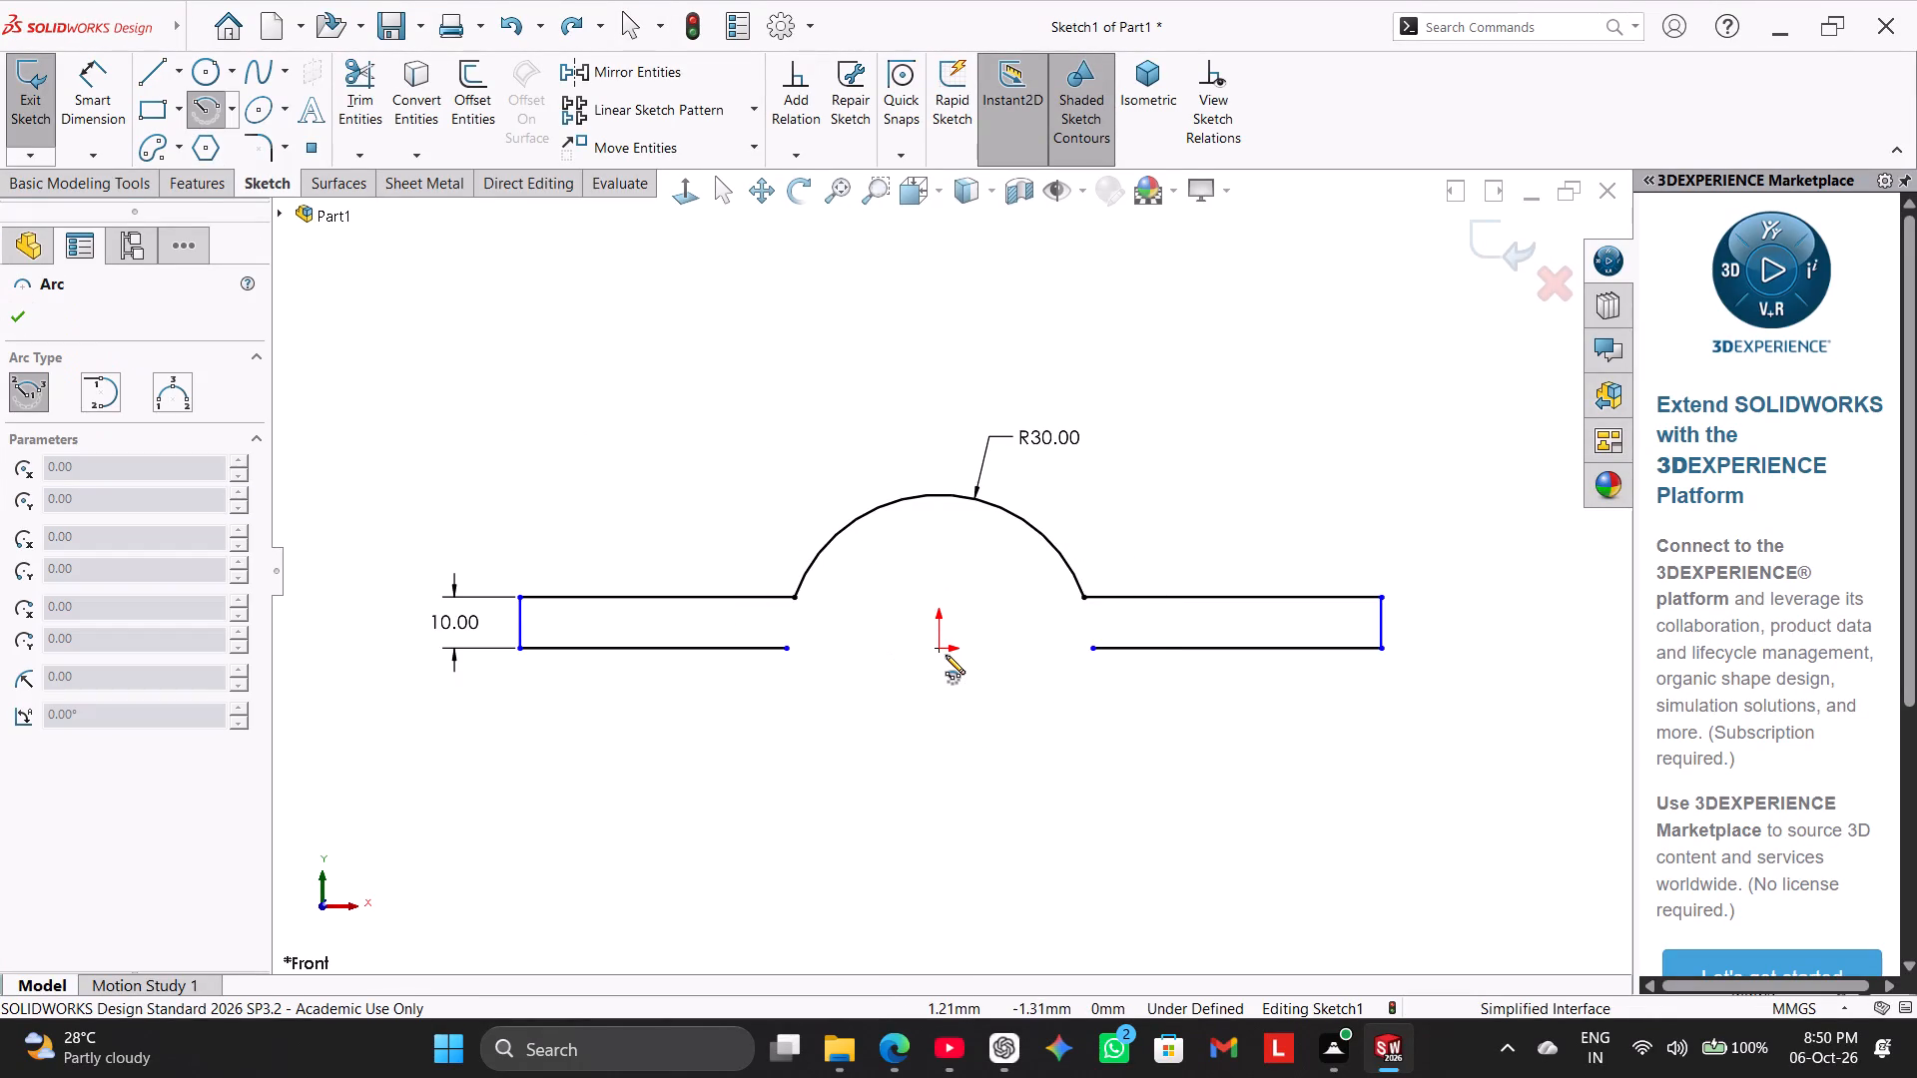
{"action": "left_click", "coordinate": [944, 652]}
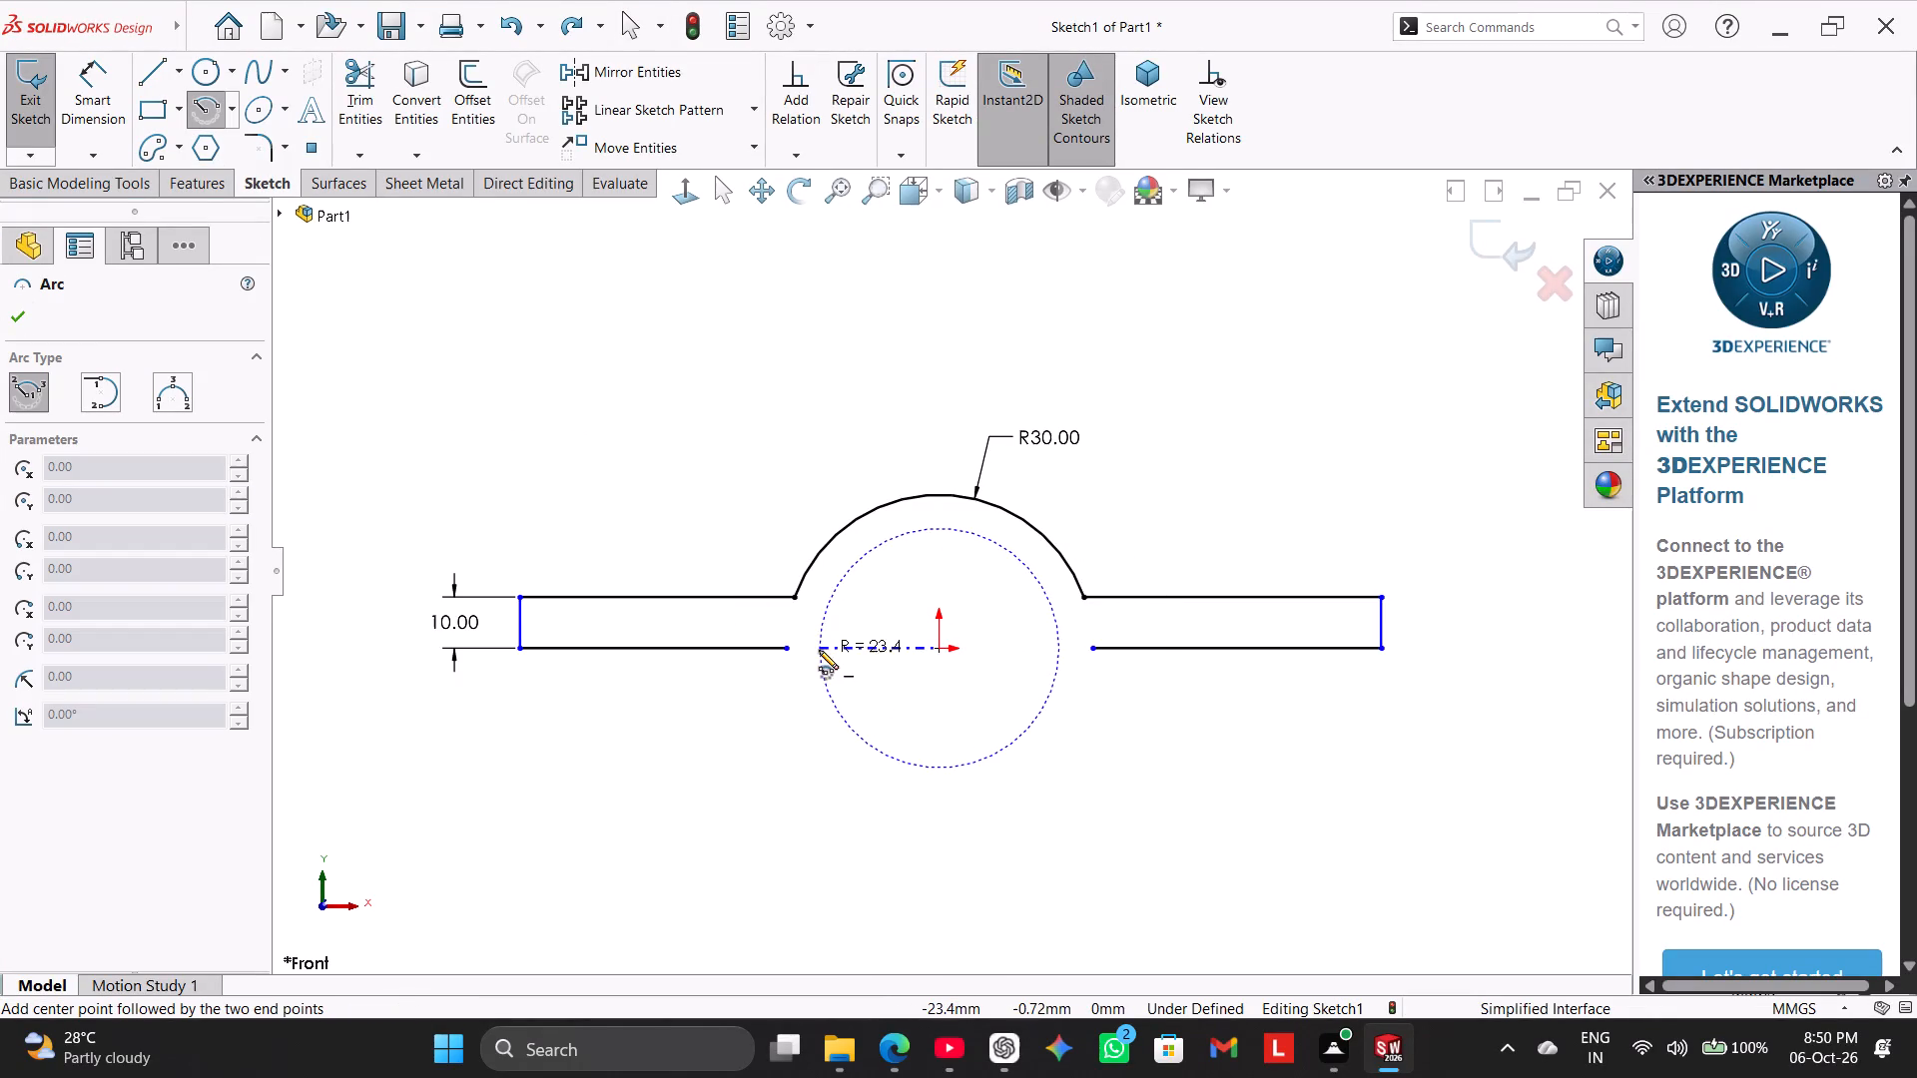
{"action": "left_click", "coordinate": [819, 650]}
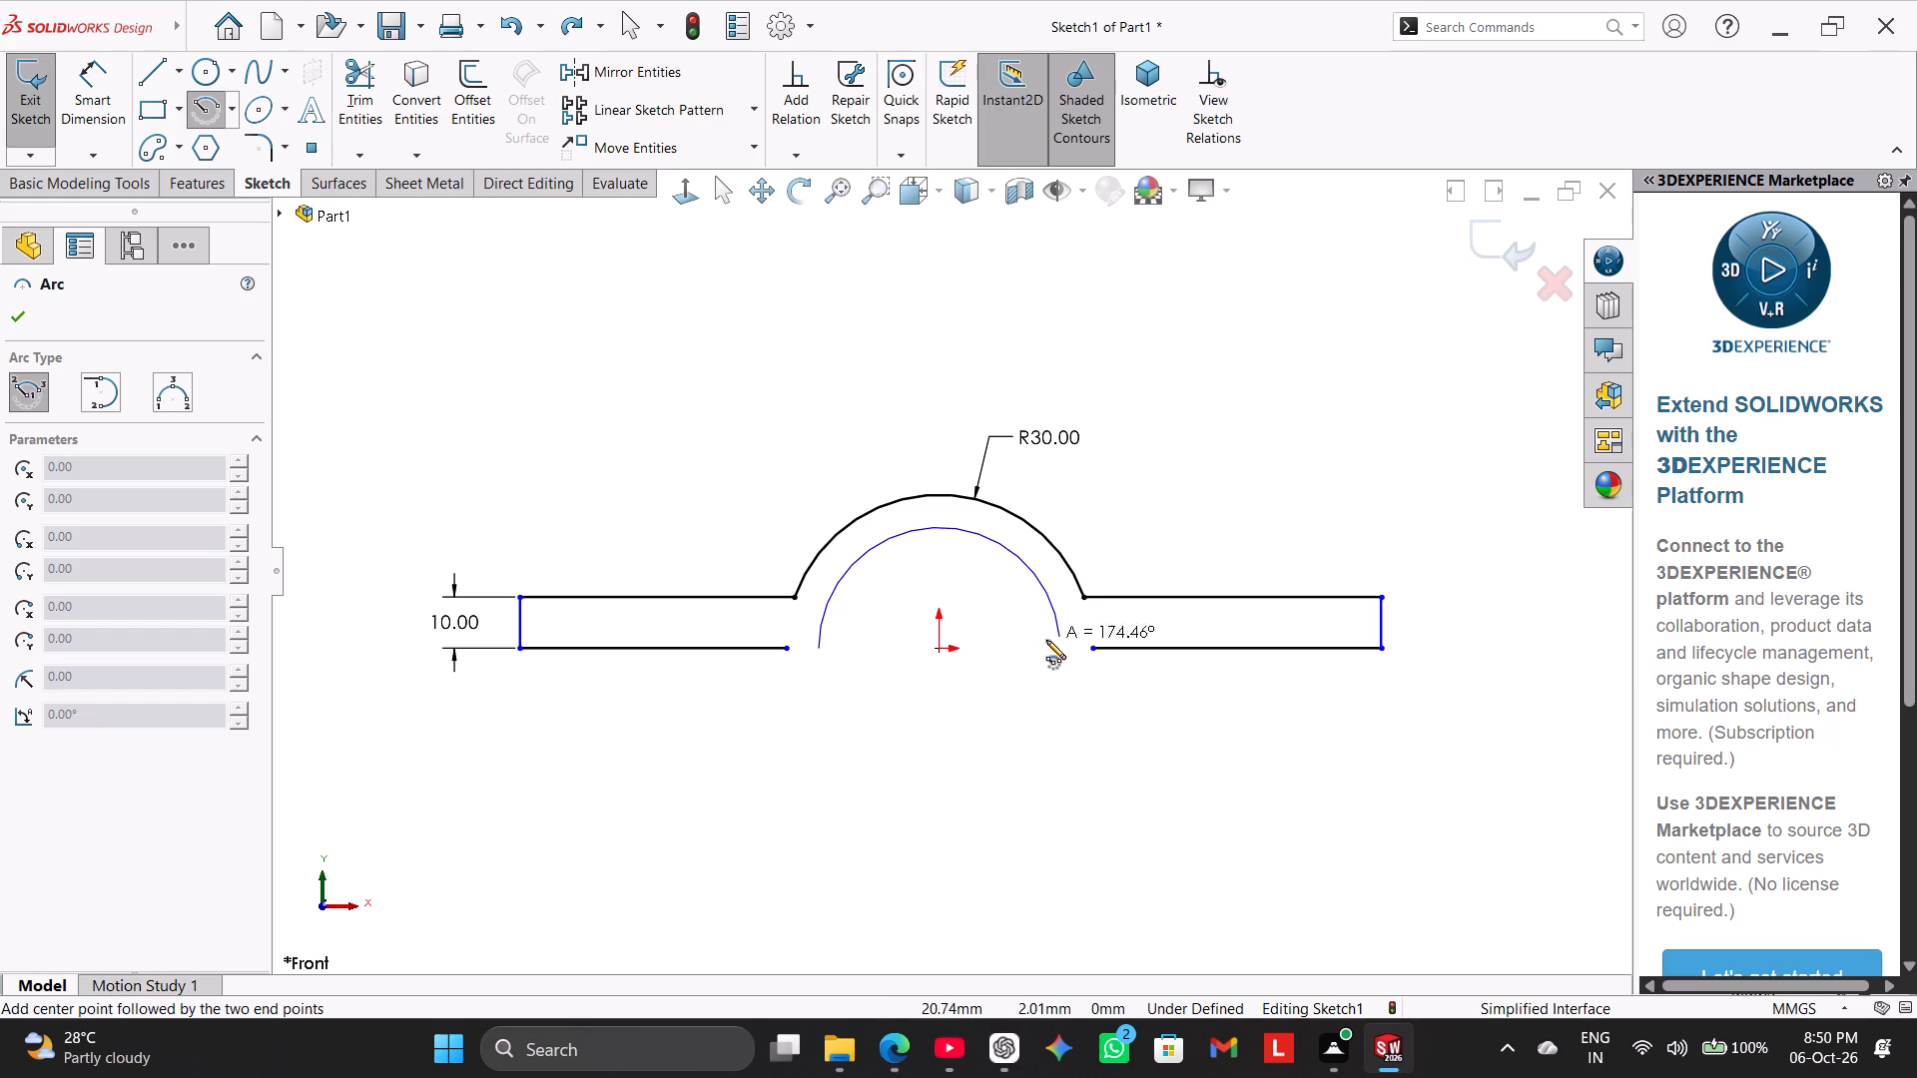
{"action": "left_click", "coordinate": [1053, 645]}
{"action": "right_click", "coordinate": [986, 735]}
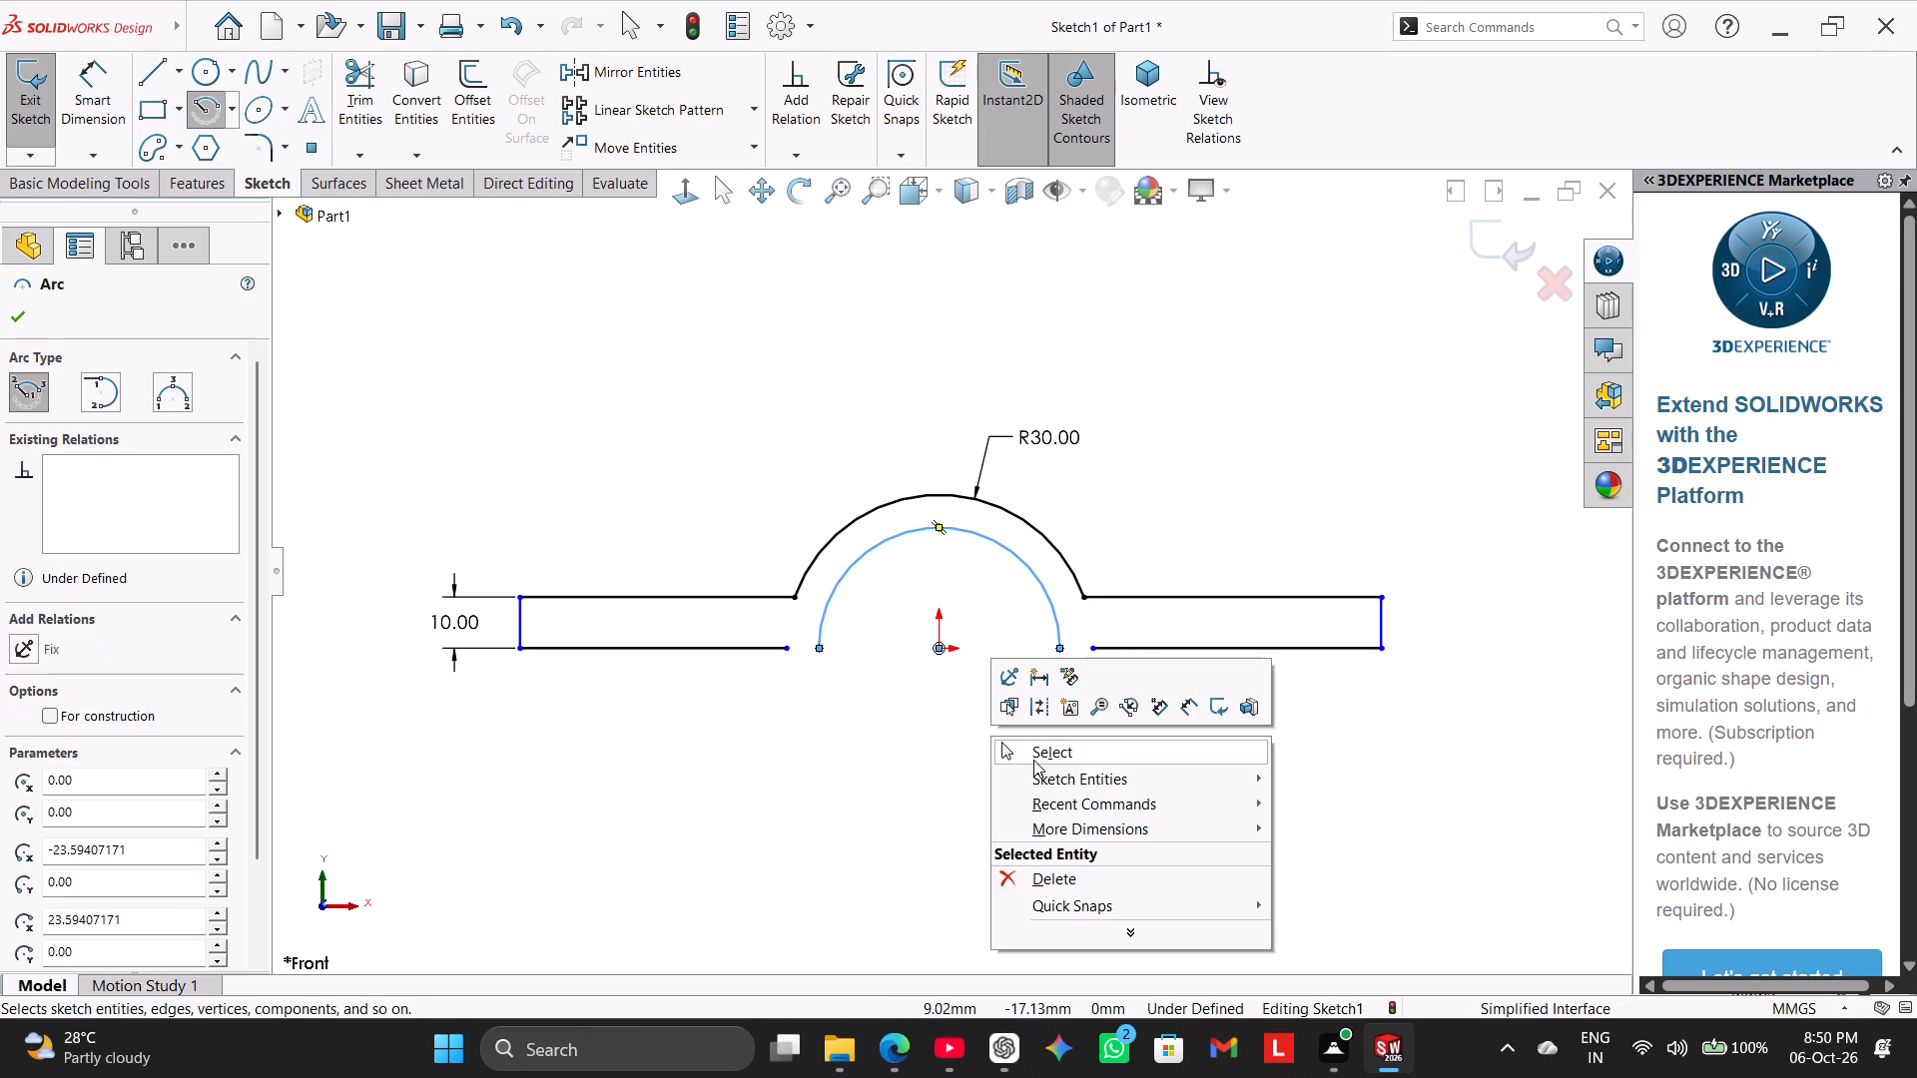
{"action": "left_click", "coordinate": [1032, 753]}
Dimension the gap between the outer and inner arcs as 10 mm.
{"action": "left_click", "coordinate": [101, 100]}
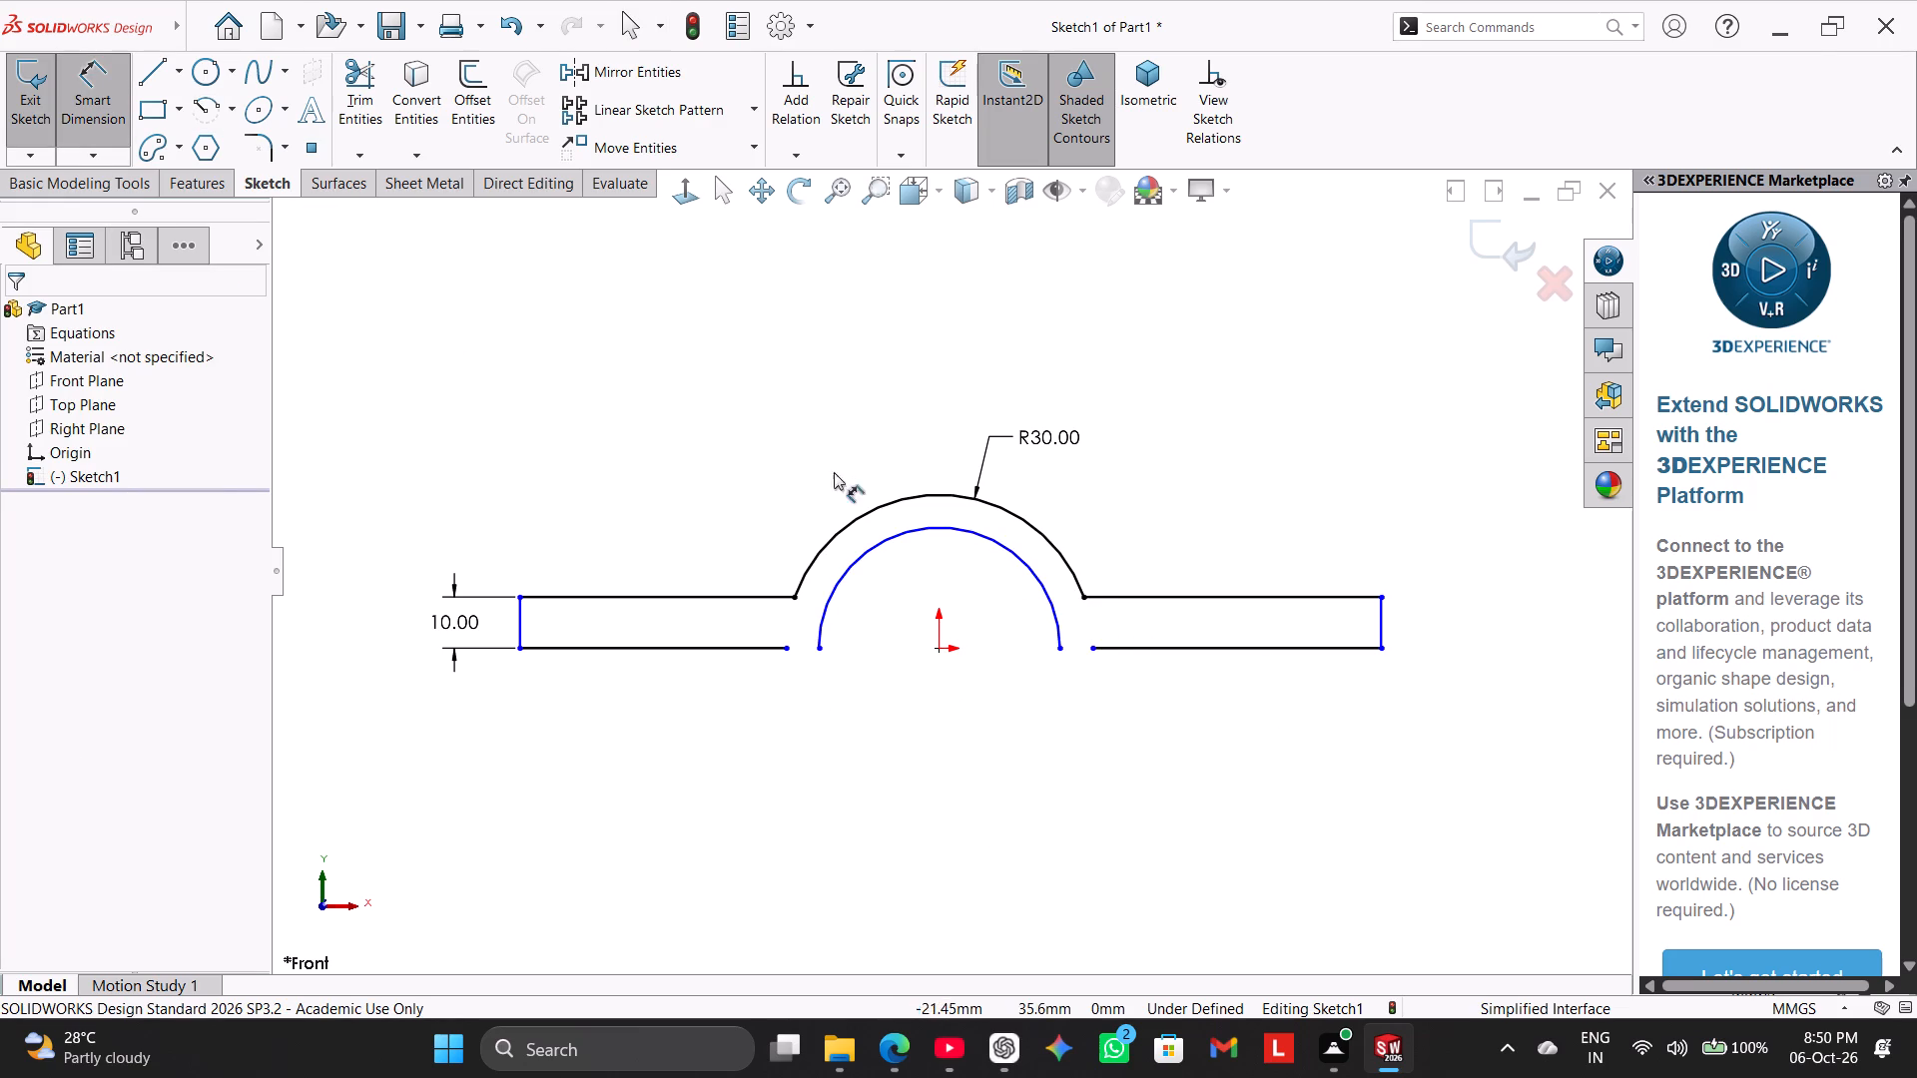
{"action": "left_click", "coordinate": [887, 504]}
{"action": "left_click", "coordinate": [915, 526]}
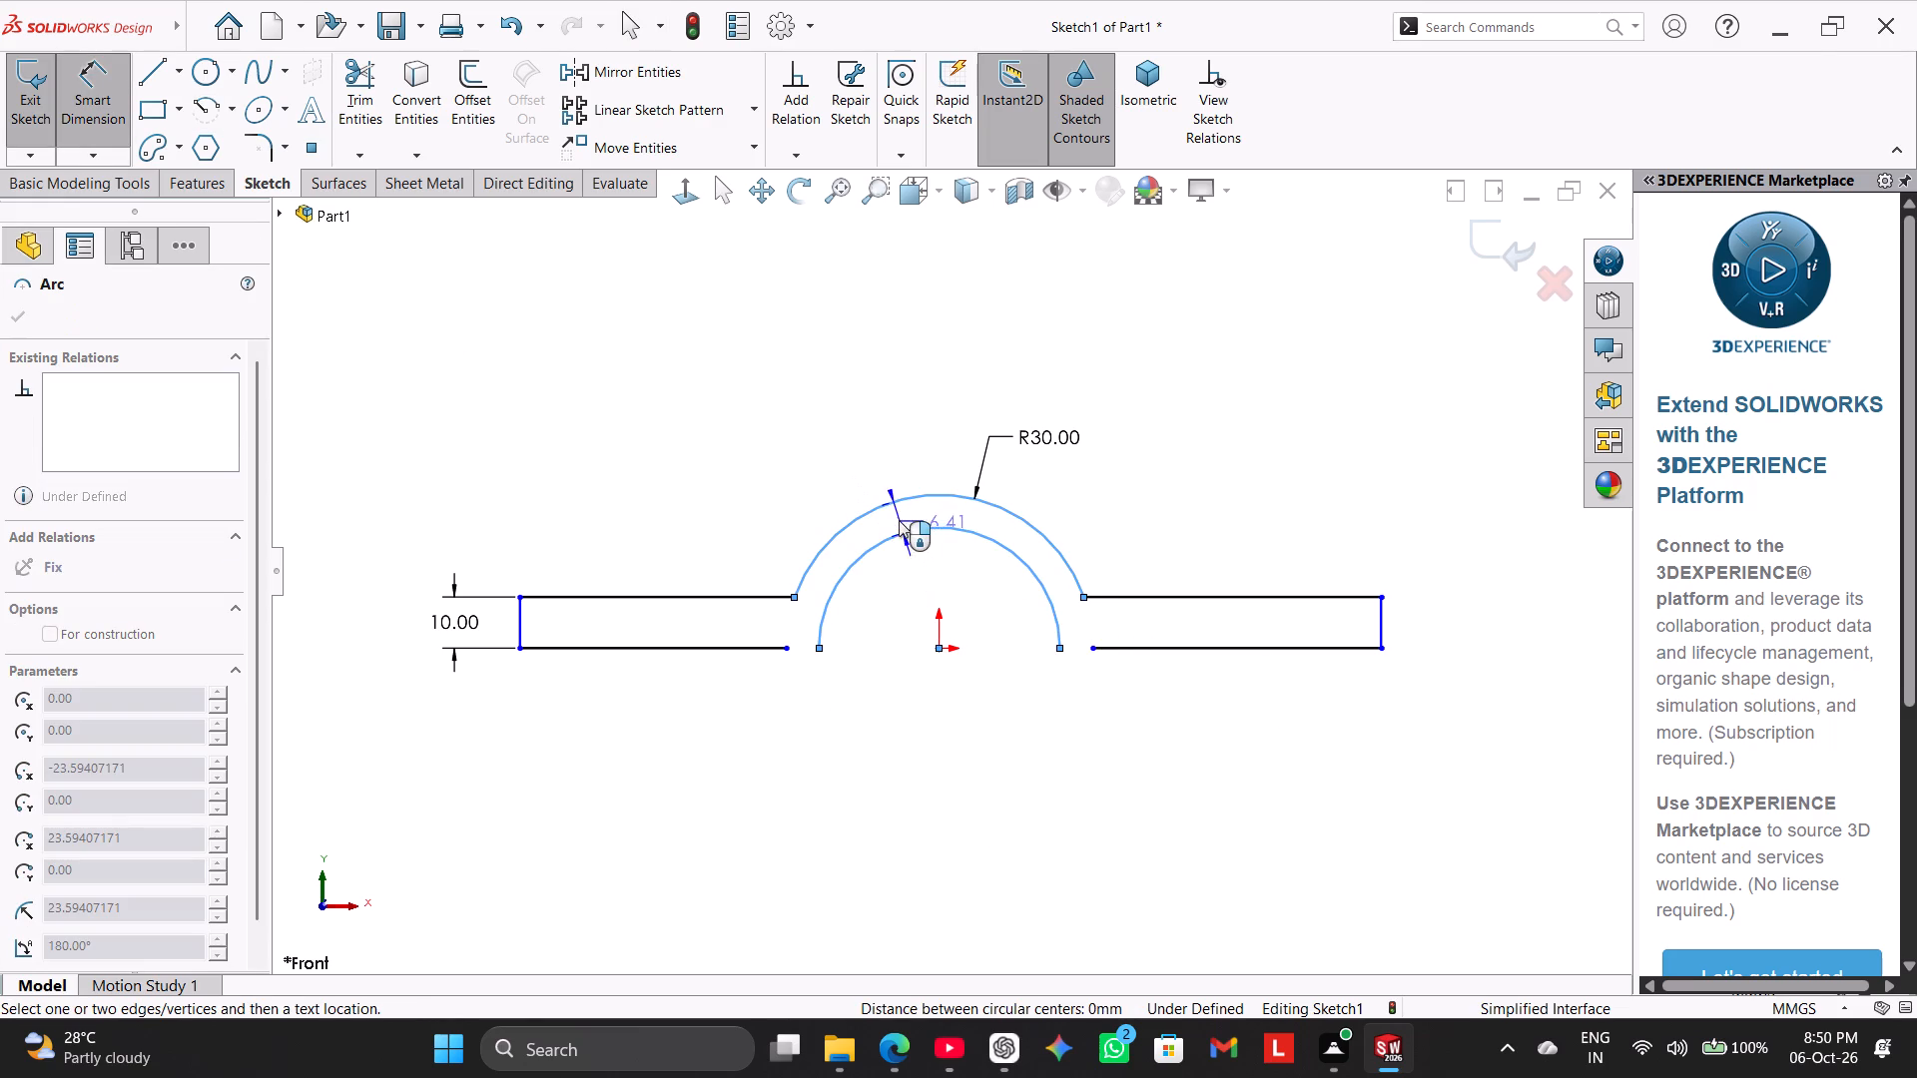
{"action": "left_click", "coordinate": [920, 507]}
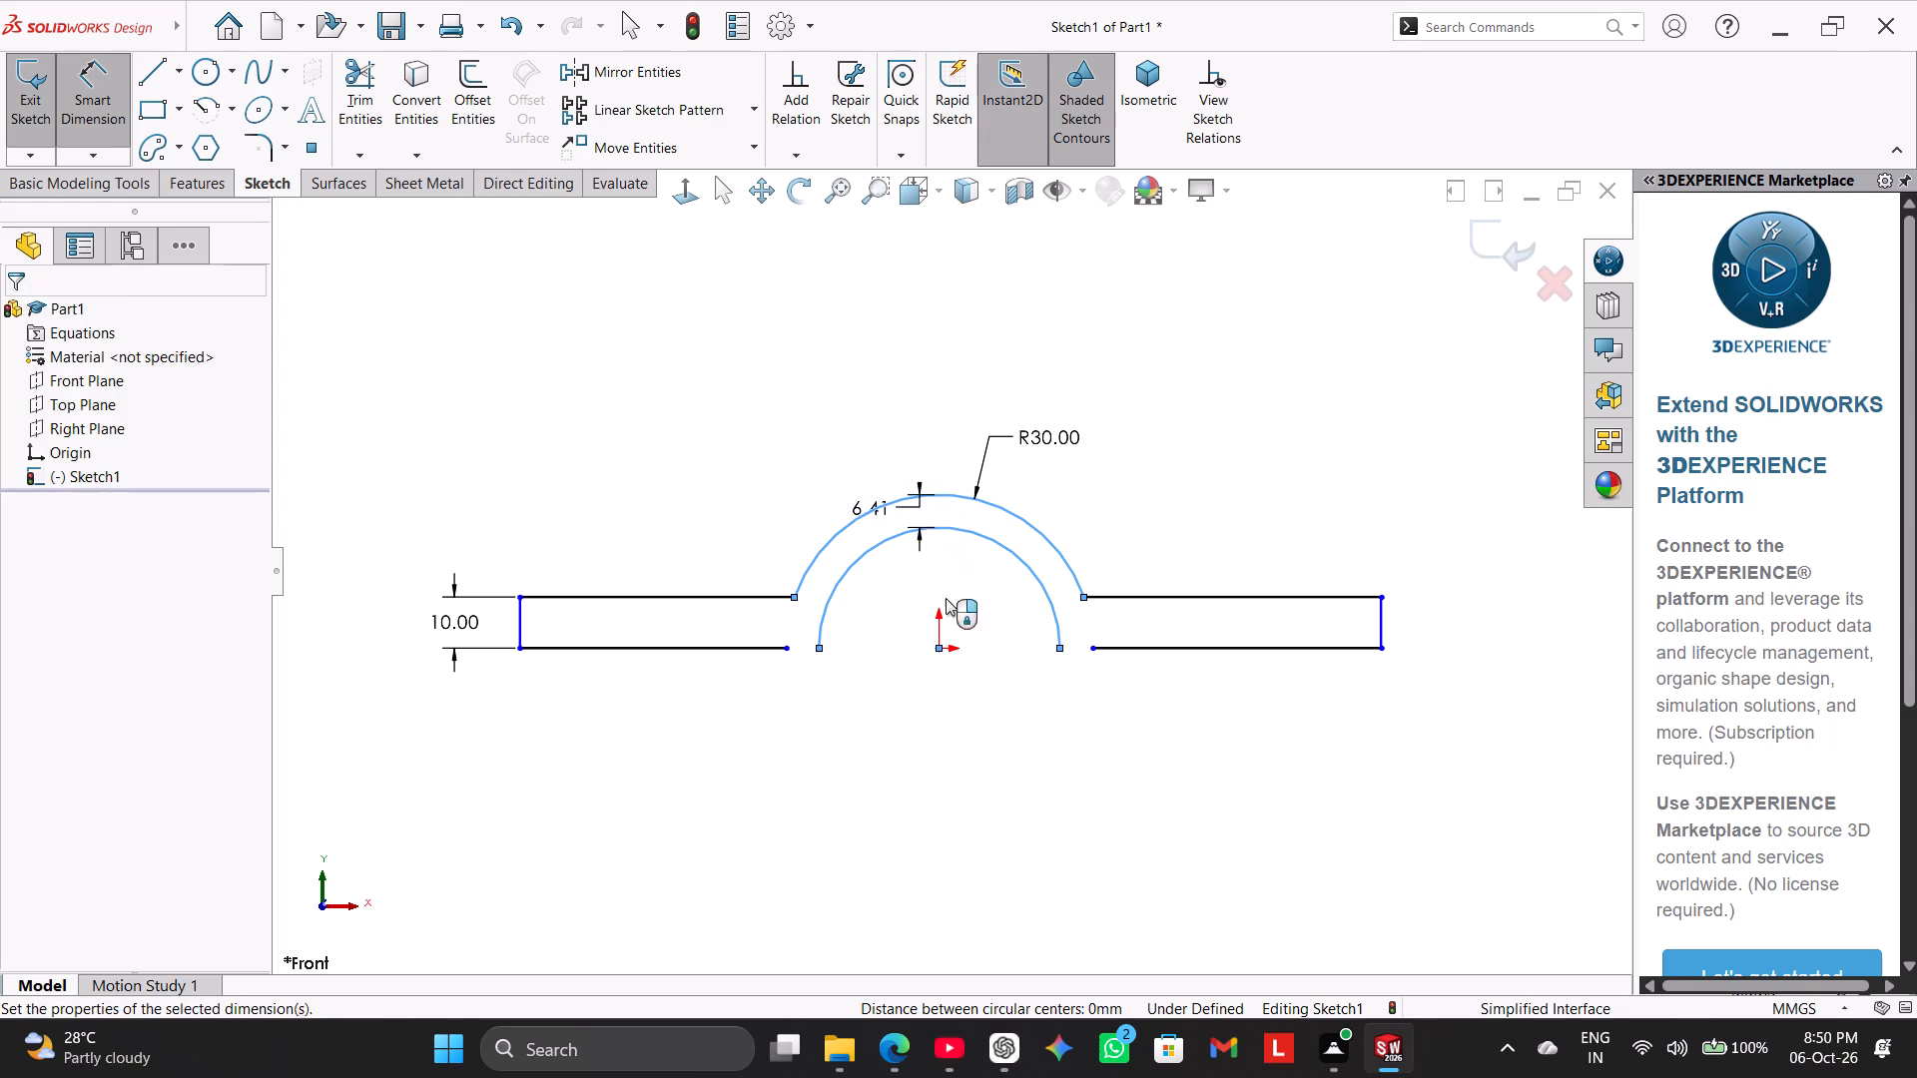
{"action": "type", "text": "10"}
{"action": "key", "text": "Return"}
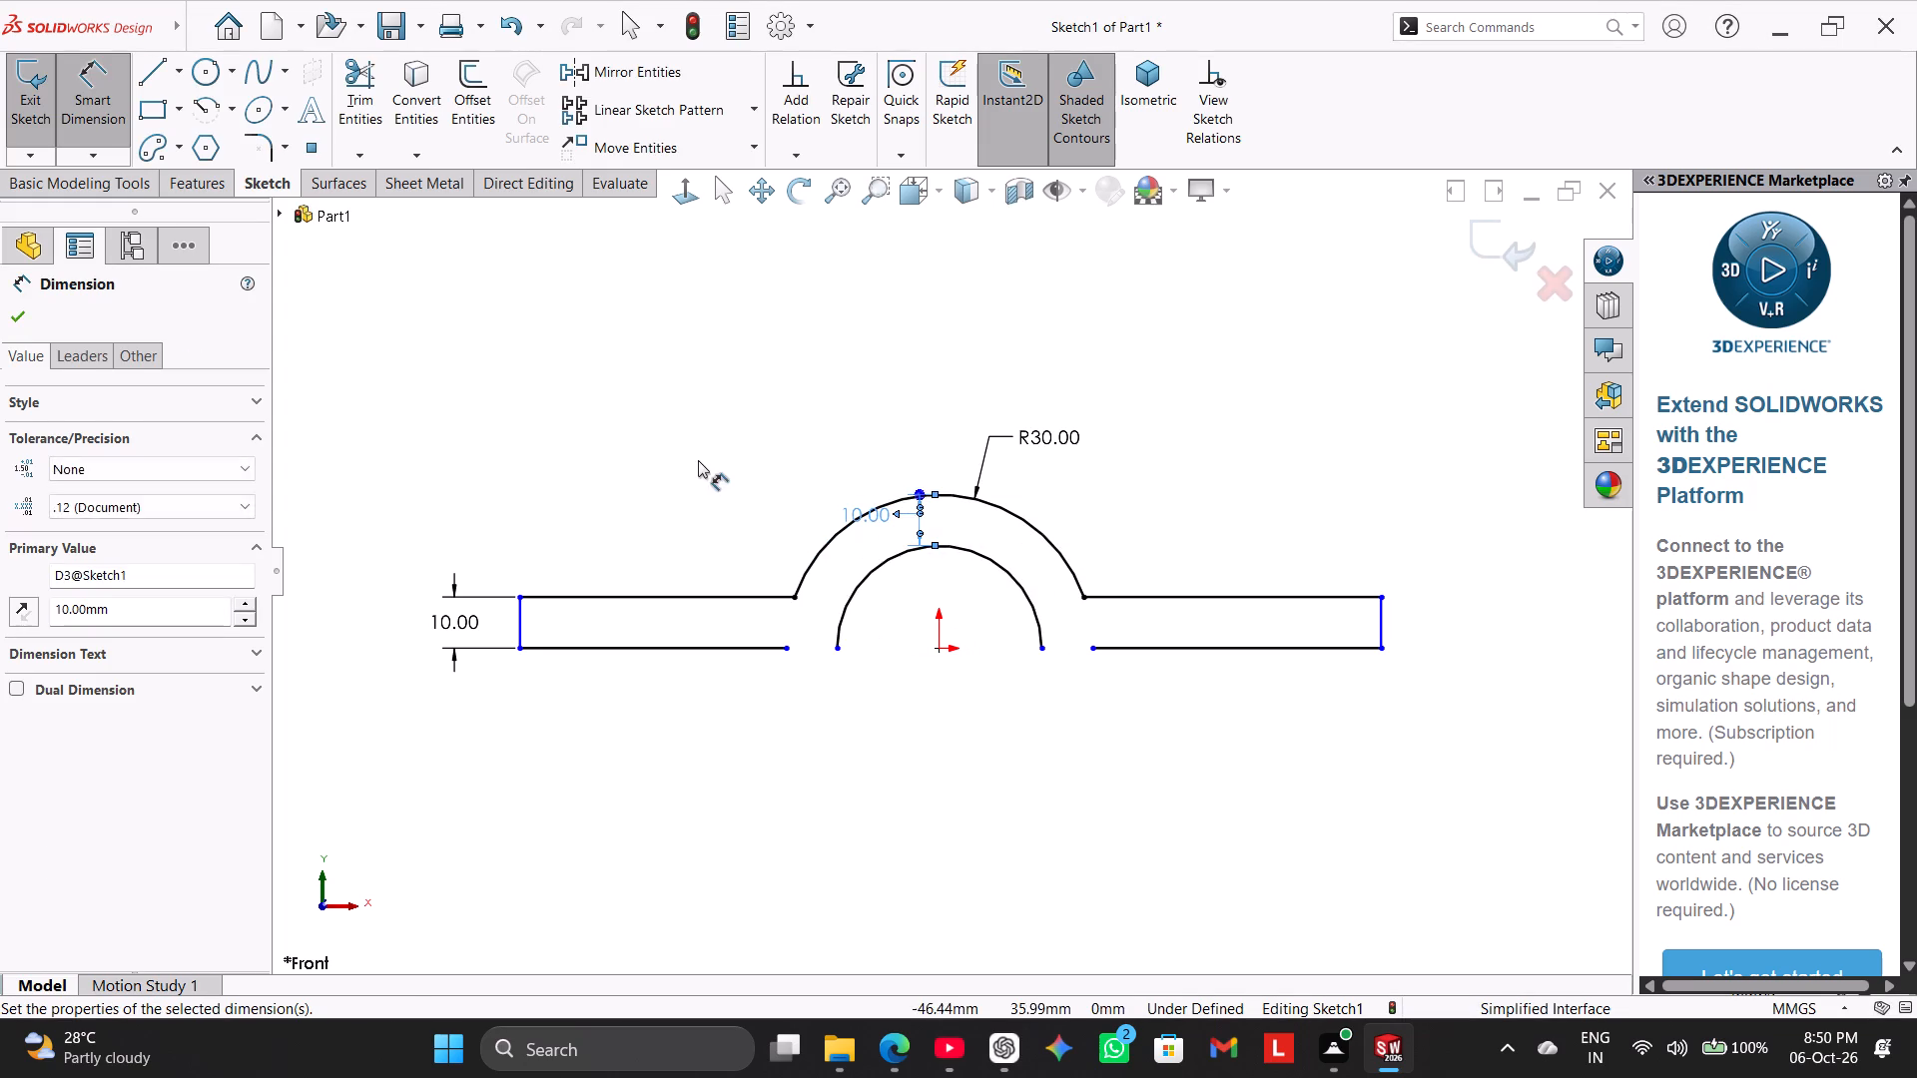
{"action": "left_click", "coordinate": [698, 460]}
{"action": "right_click", "coordinate": [667, 450]}
{"action": "left_click", "coordinate": [731, 514]}
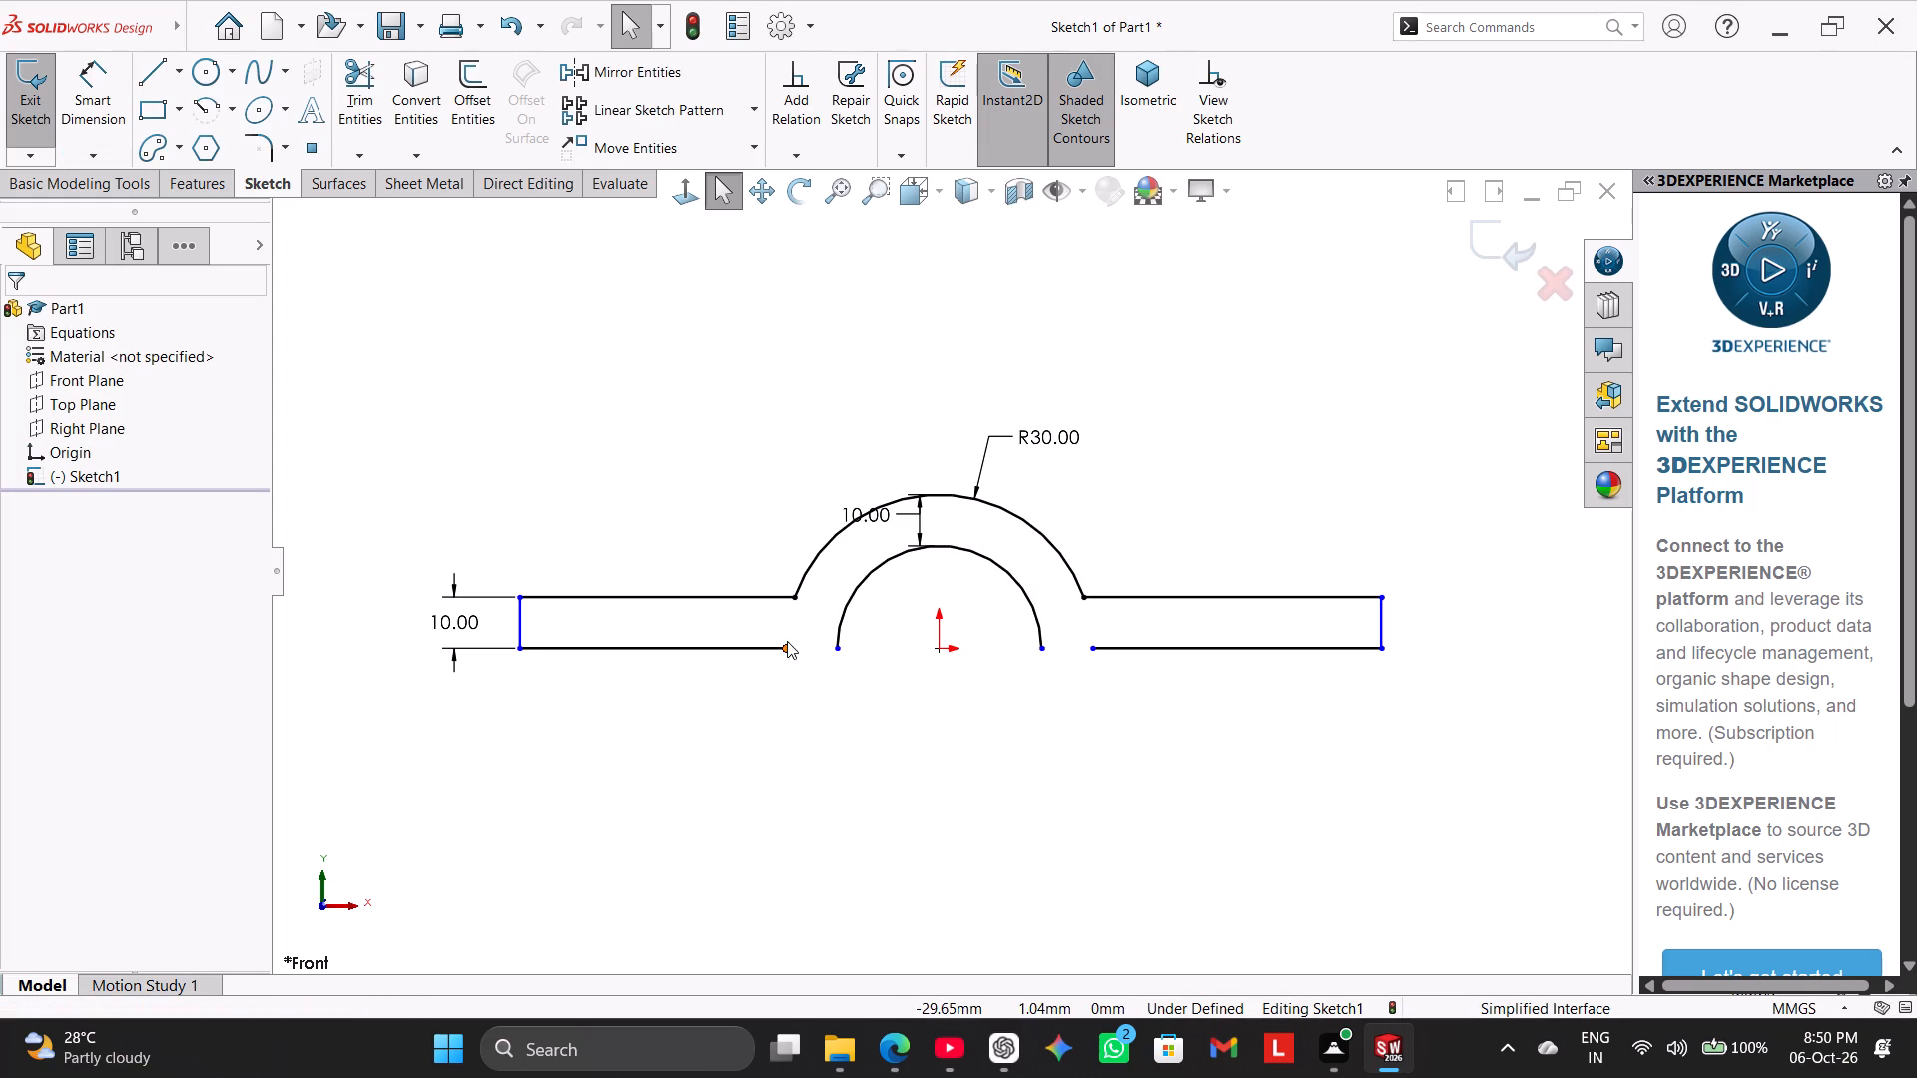
Extend the inner endpoints of the left and right bottom lines onto the matching endpoints of the inner arc.
{"action": "left_click_drag", "start_coordinate": [783, 644], "coordinate": [835, 649]}
{"action": "left_click", "coordinate": [827, 742]}
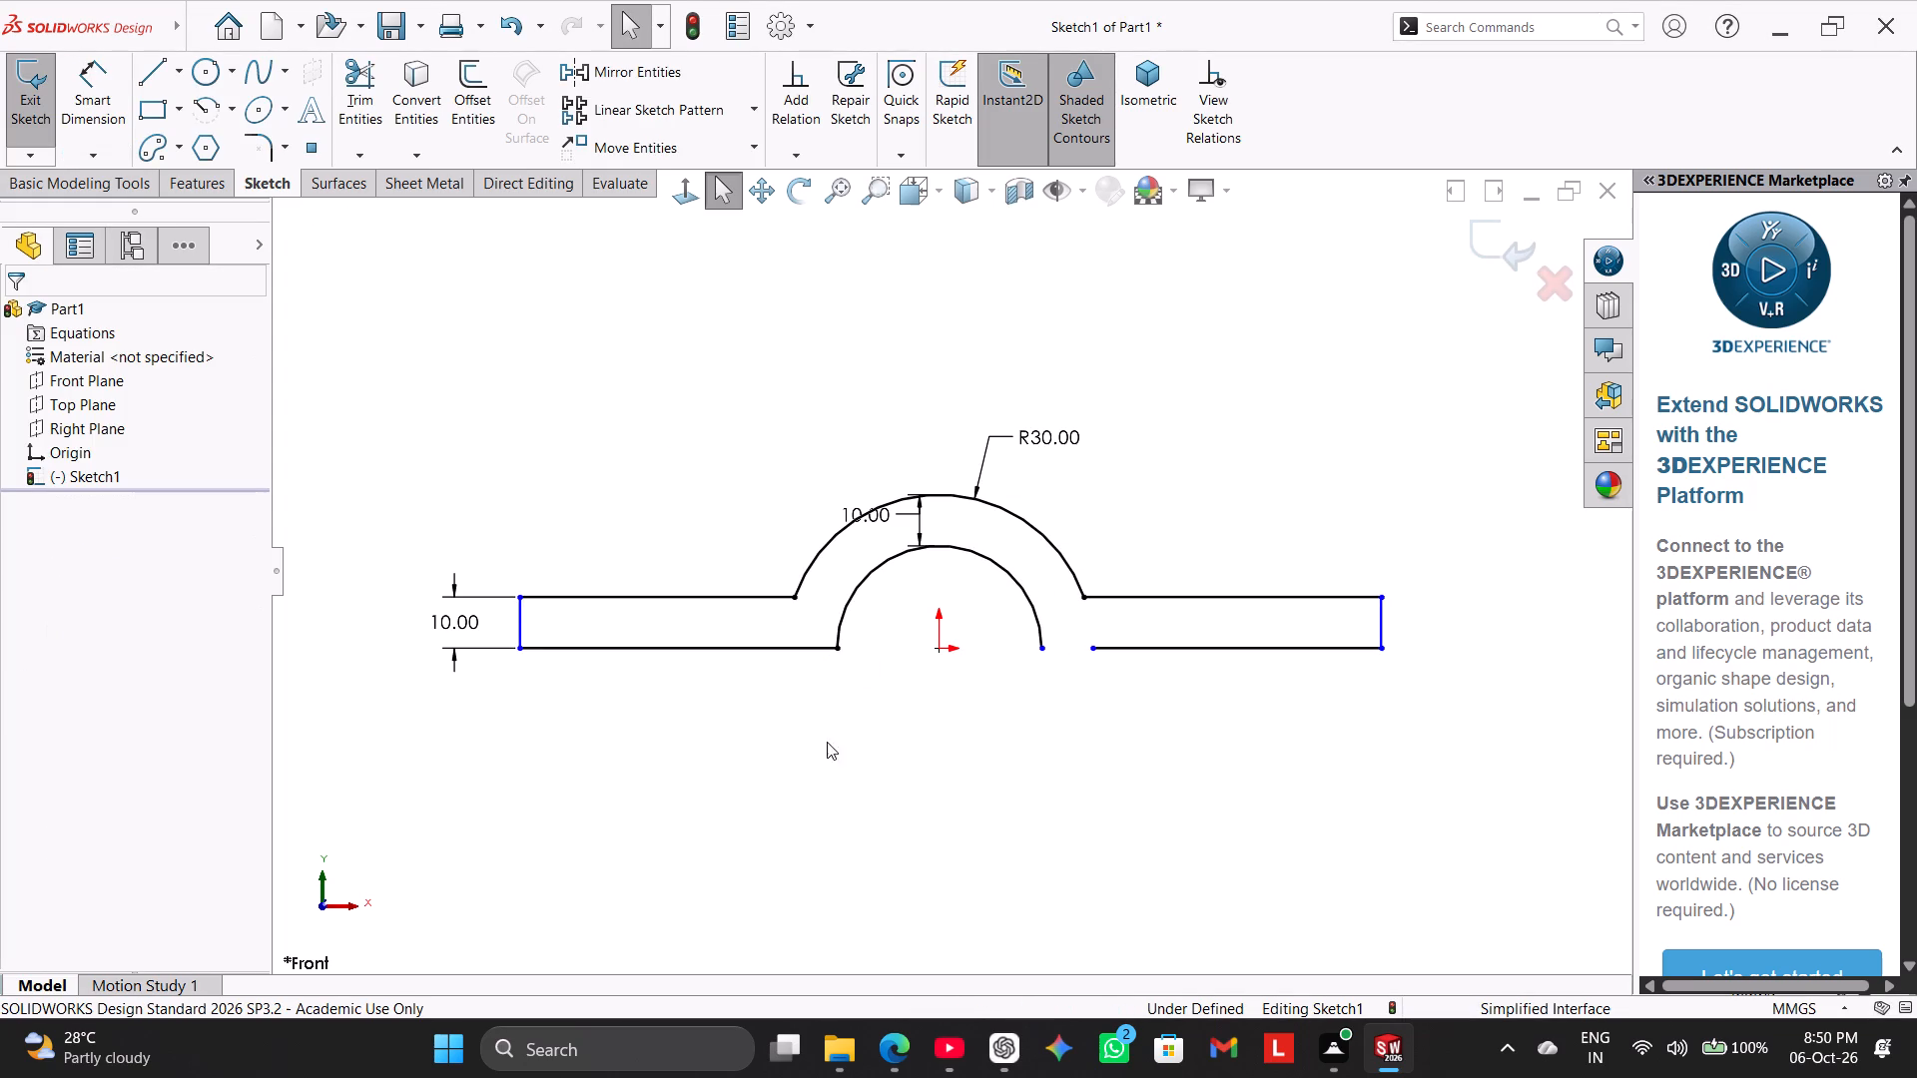
{"action": "left_click_drag", "start_coordinate": [1090, 647], "coordinate": [1039, 650]}
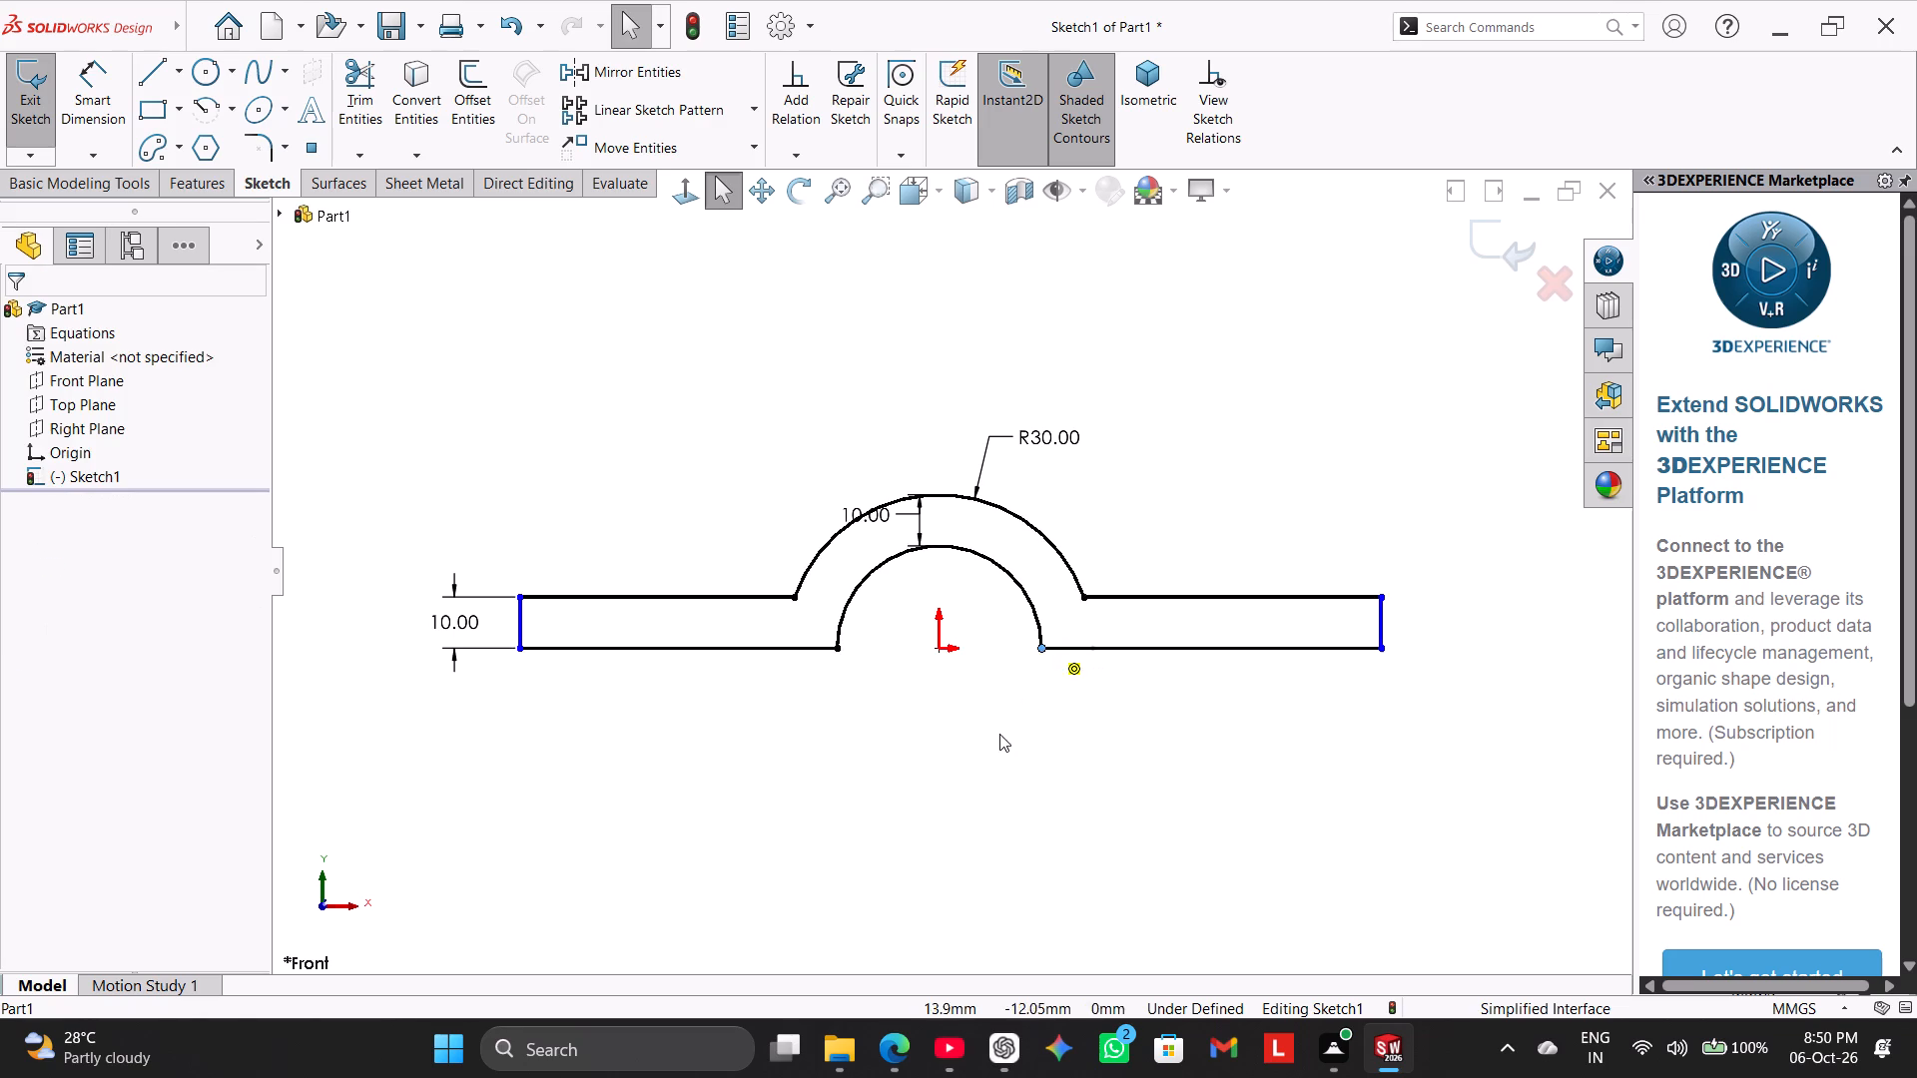
{"action": "left_click", "coordinate": [995, 744]}
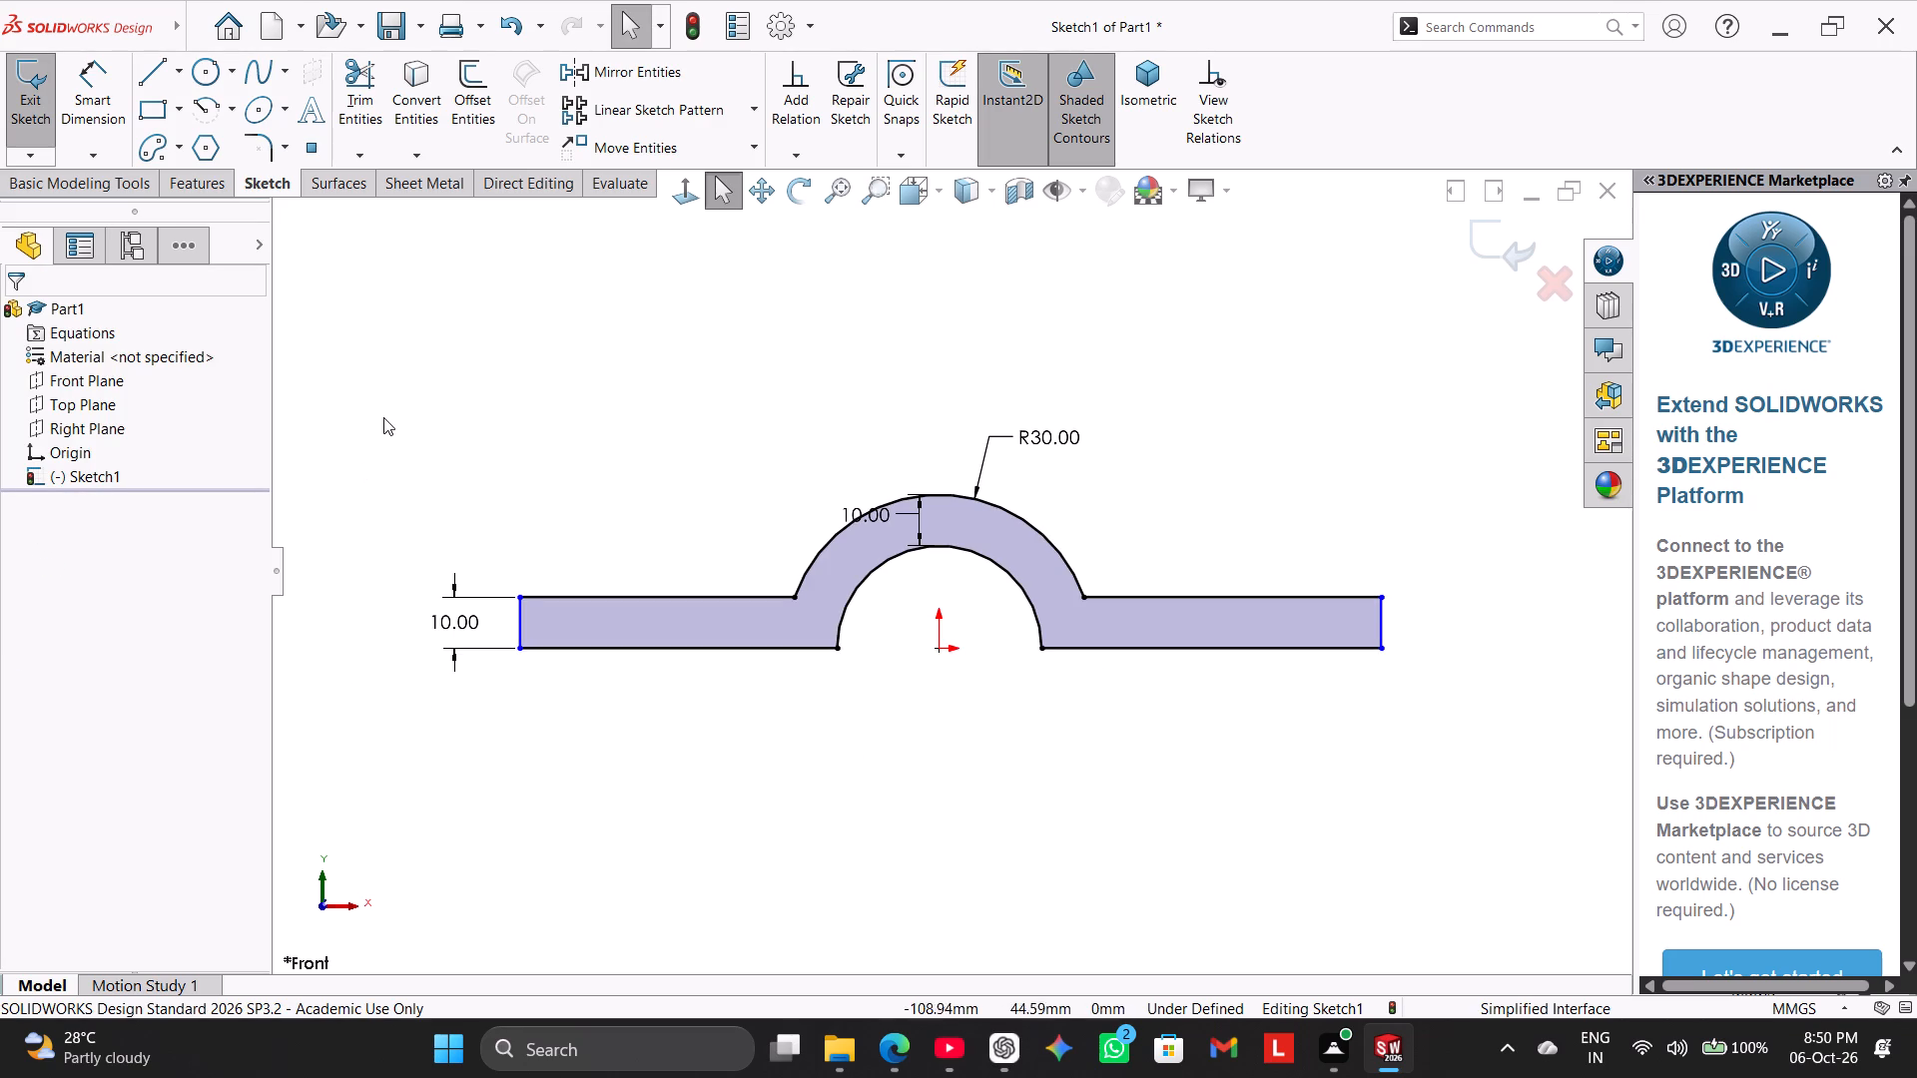
{"action": "left_click", "coordinate": [385, 417]}
Dimension the overall length between the two vertical end lines as 100 mm.
{"action": "left_click", "coordinate": [102, 80]}
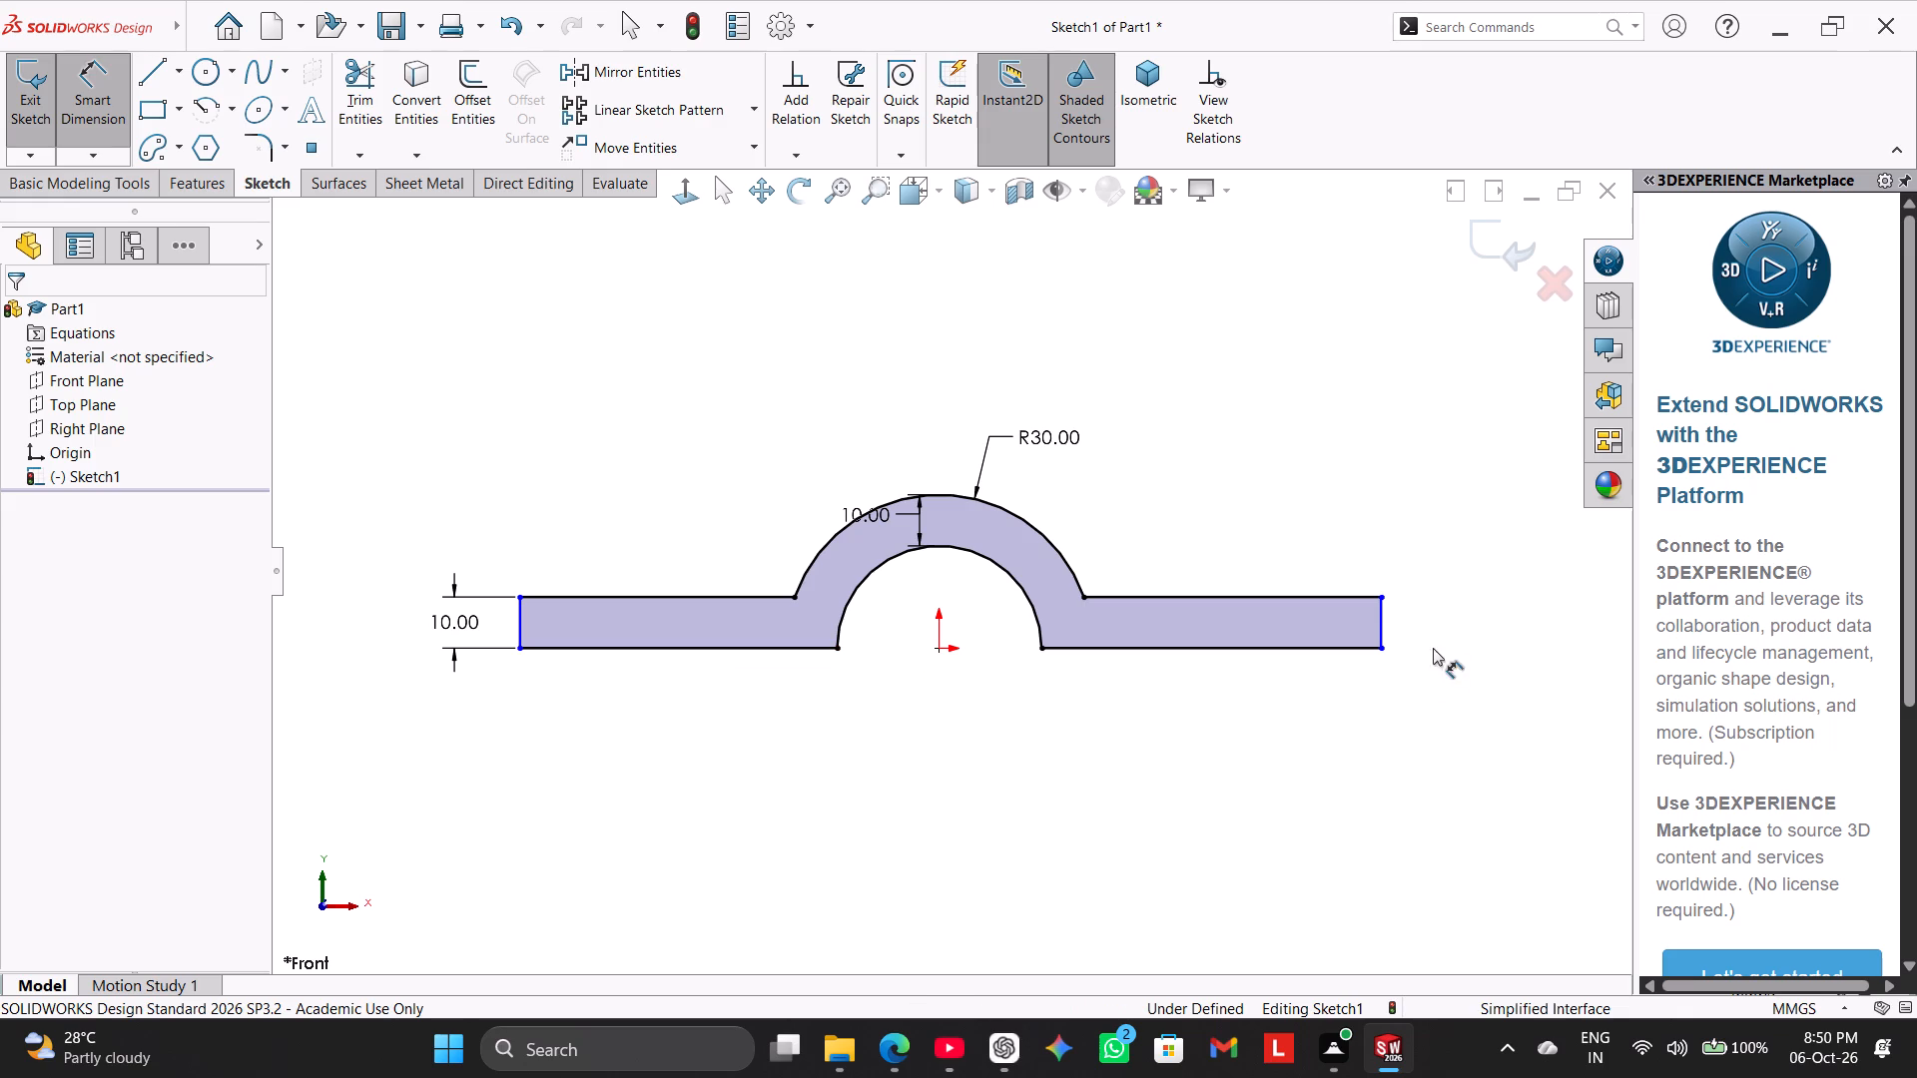
{"action": "left_click", "coordinate": [1384, 614]}
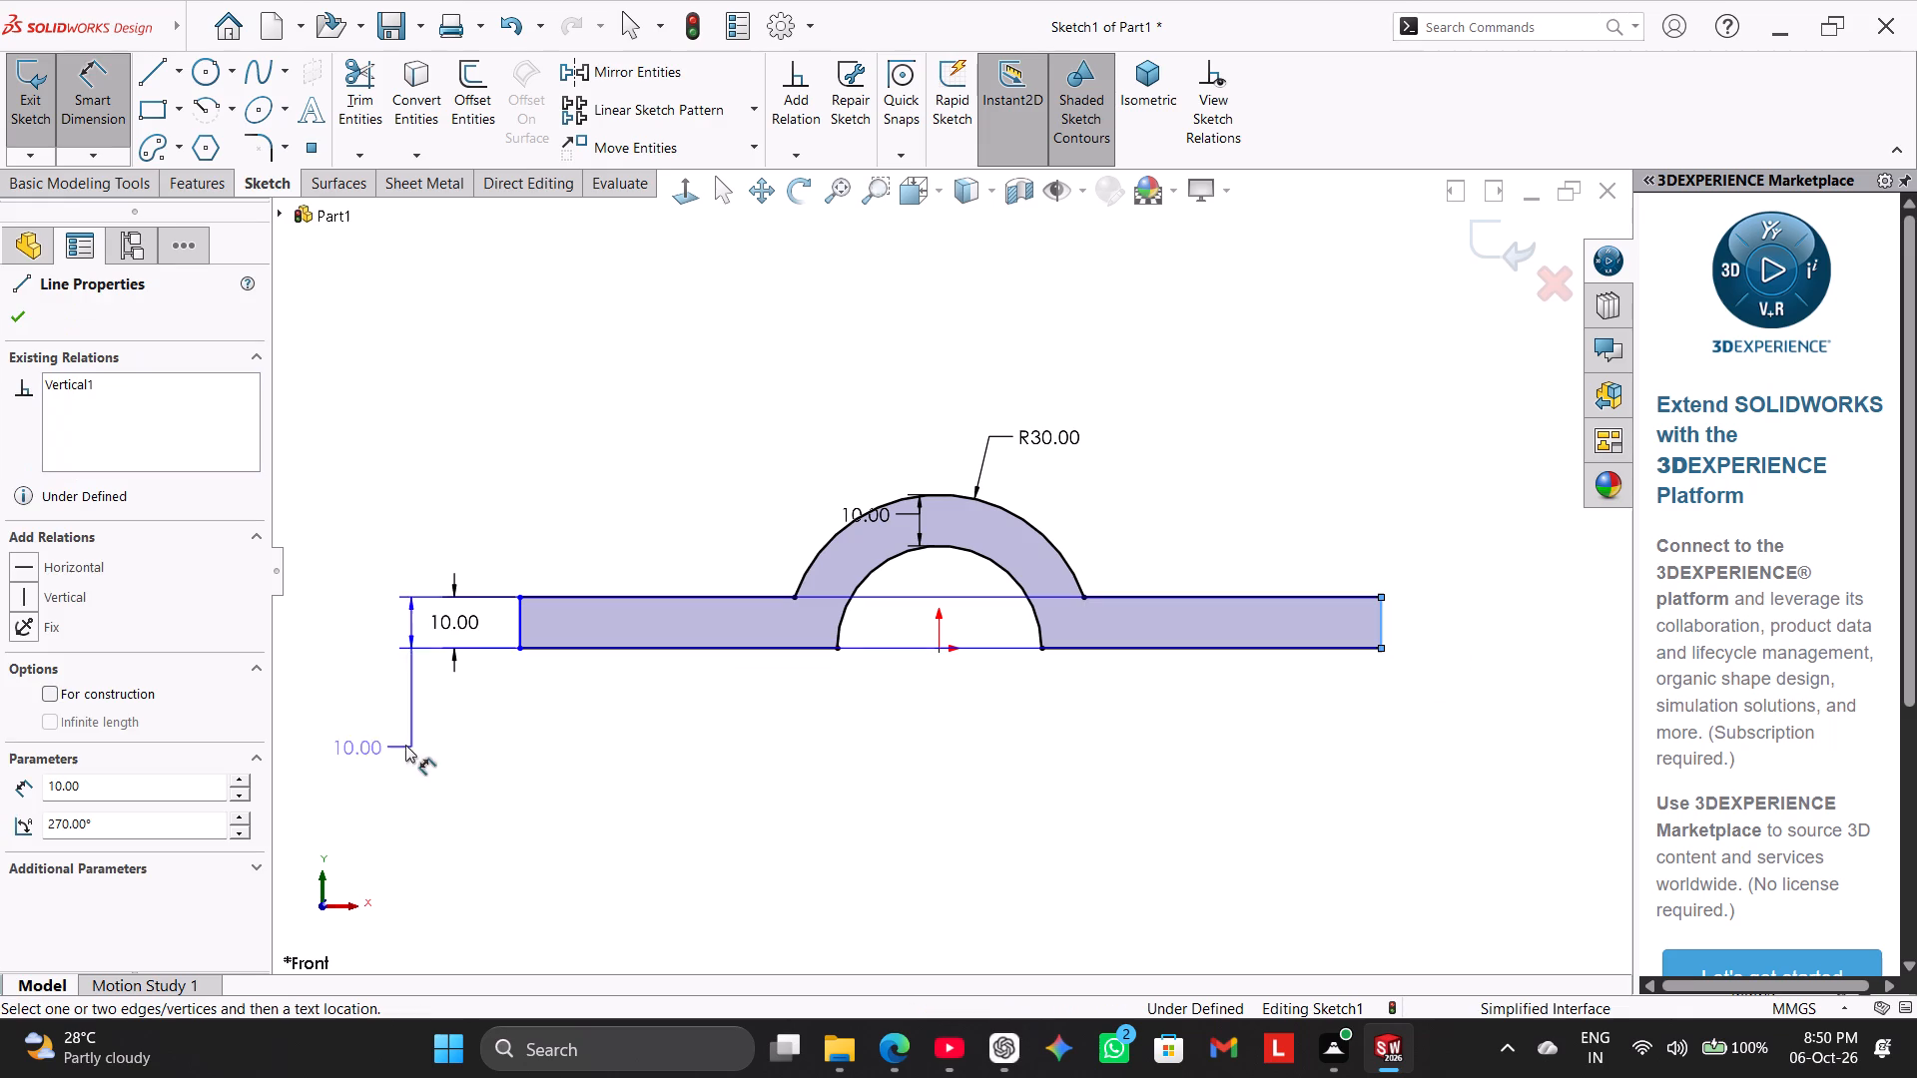
{"action": "left_click", "coordinate": [515, 624]}
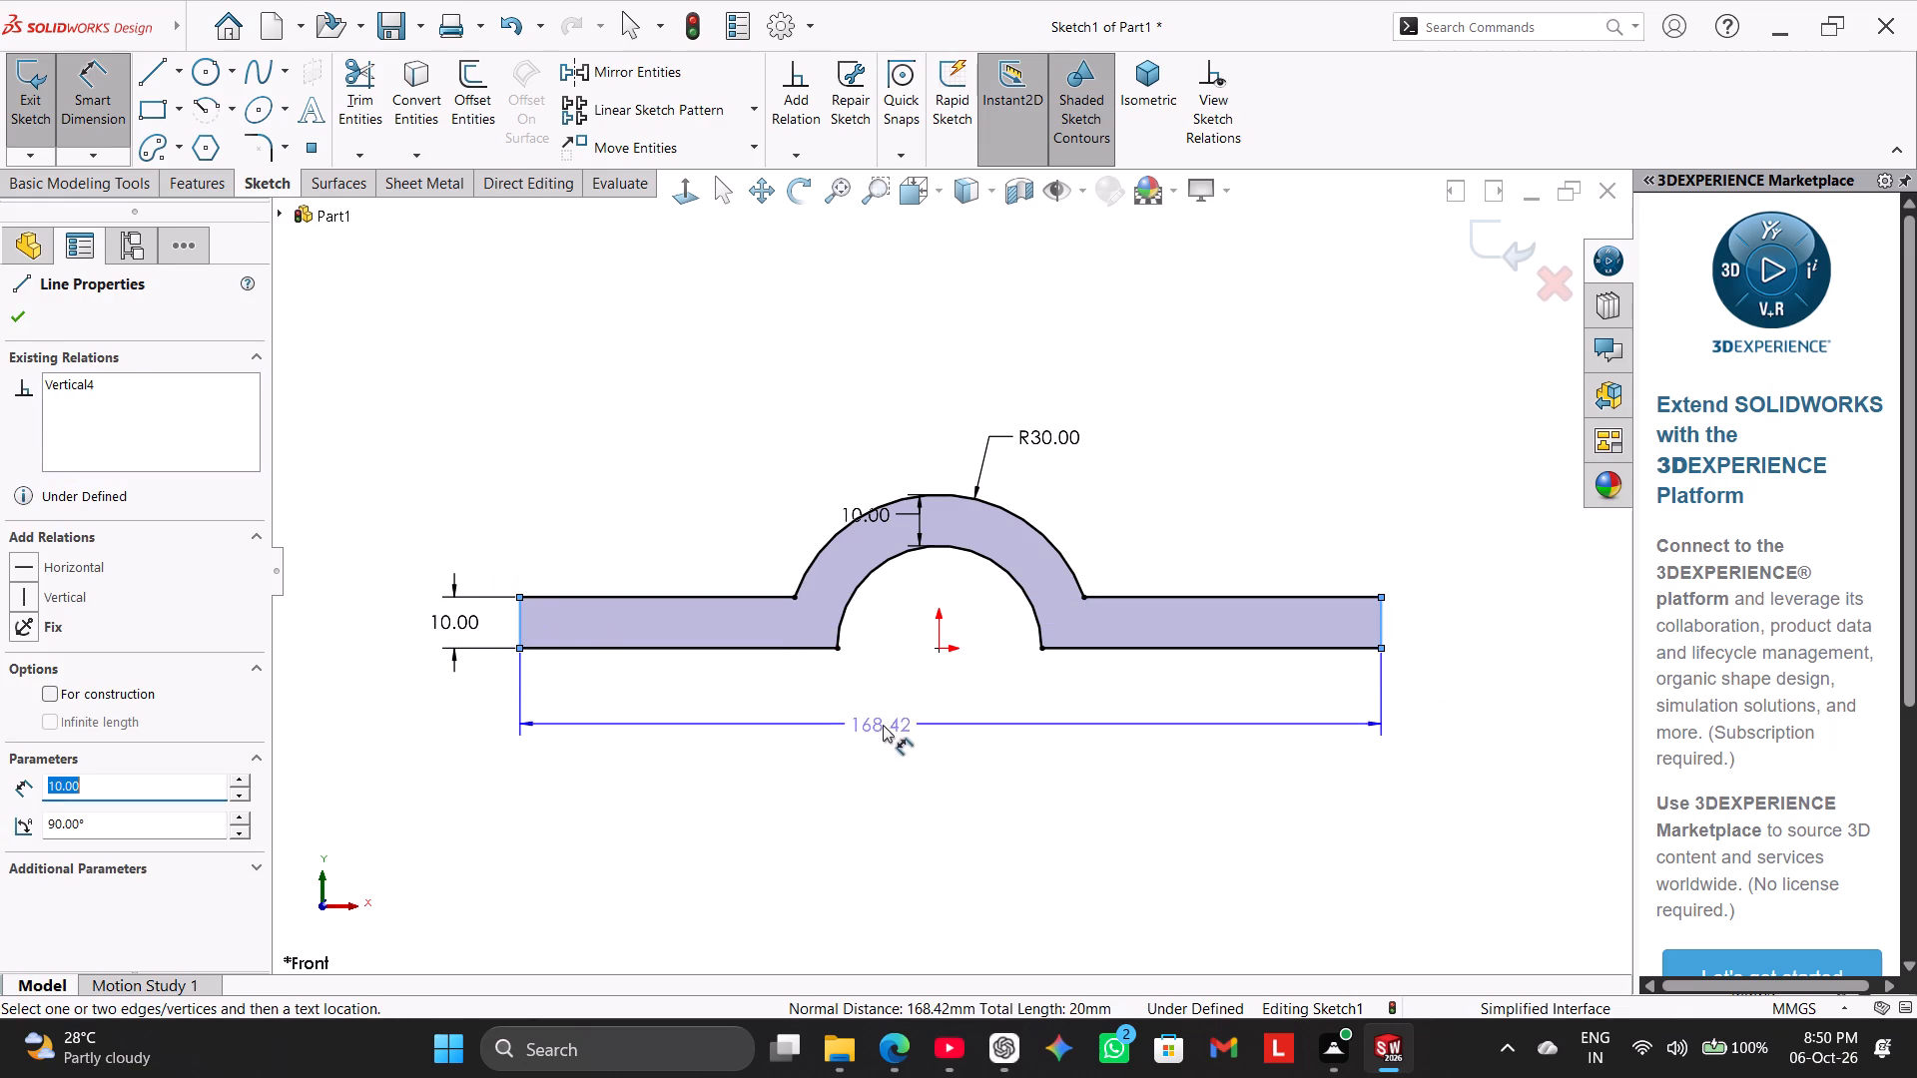
{"action": "left_click", "coordinate": [892, 745]}
{"action": "type", "text": "100"}
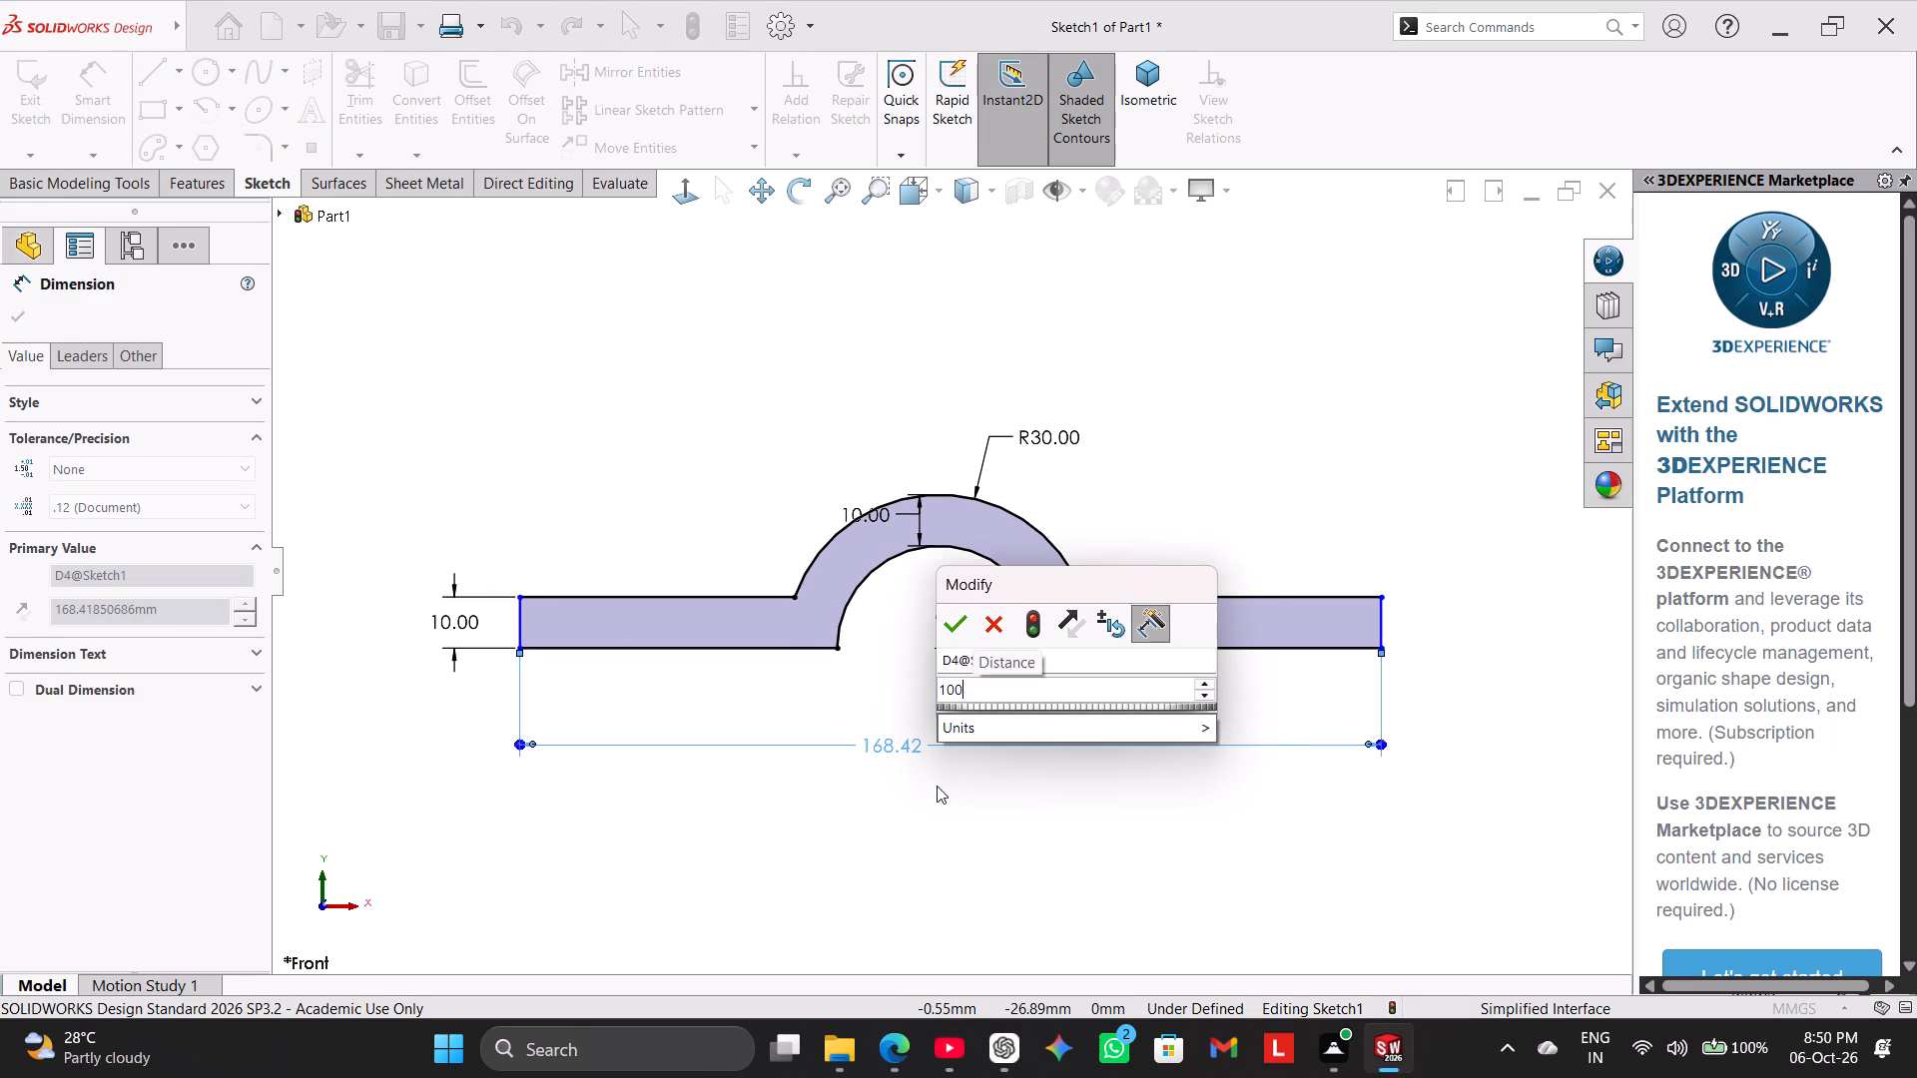
{"action": "key", "text": "Return"}
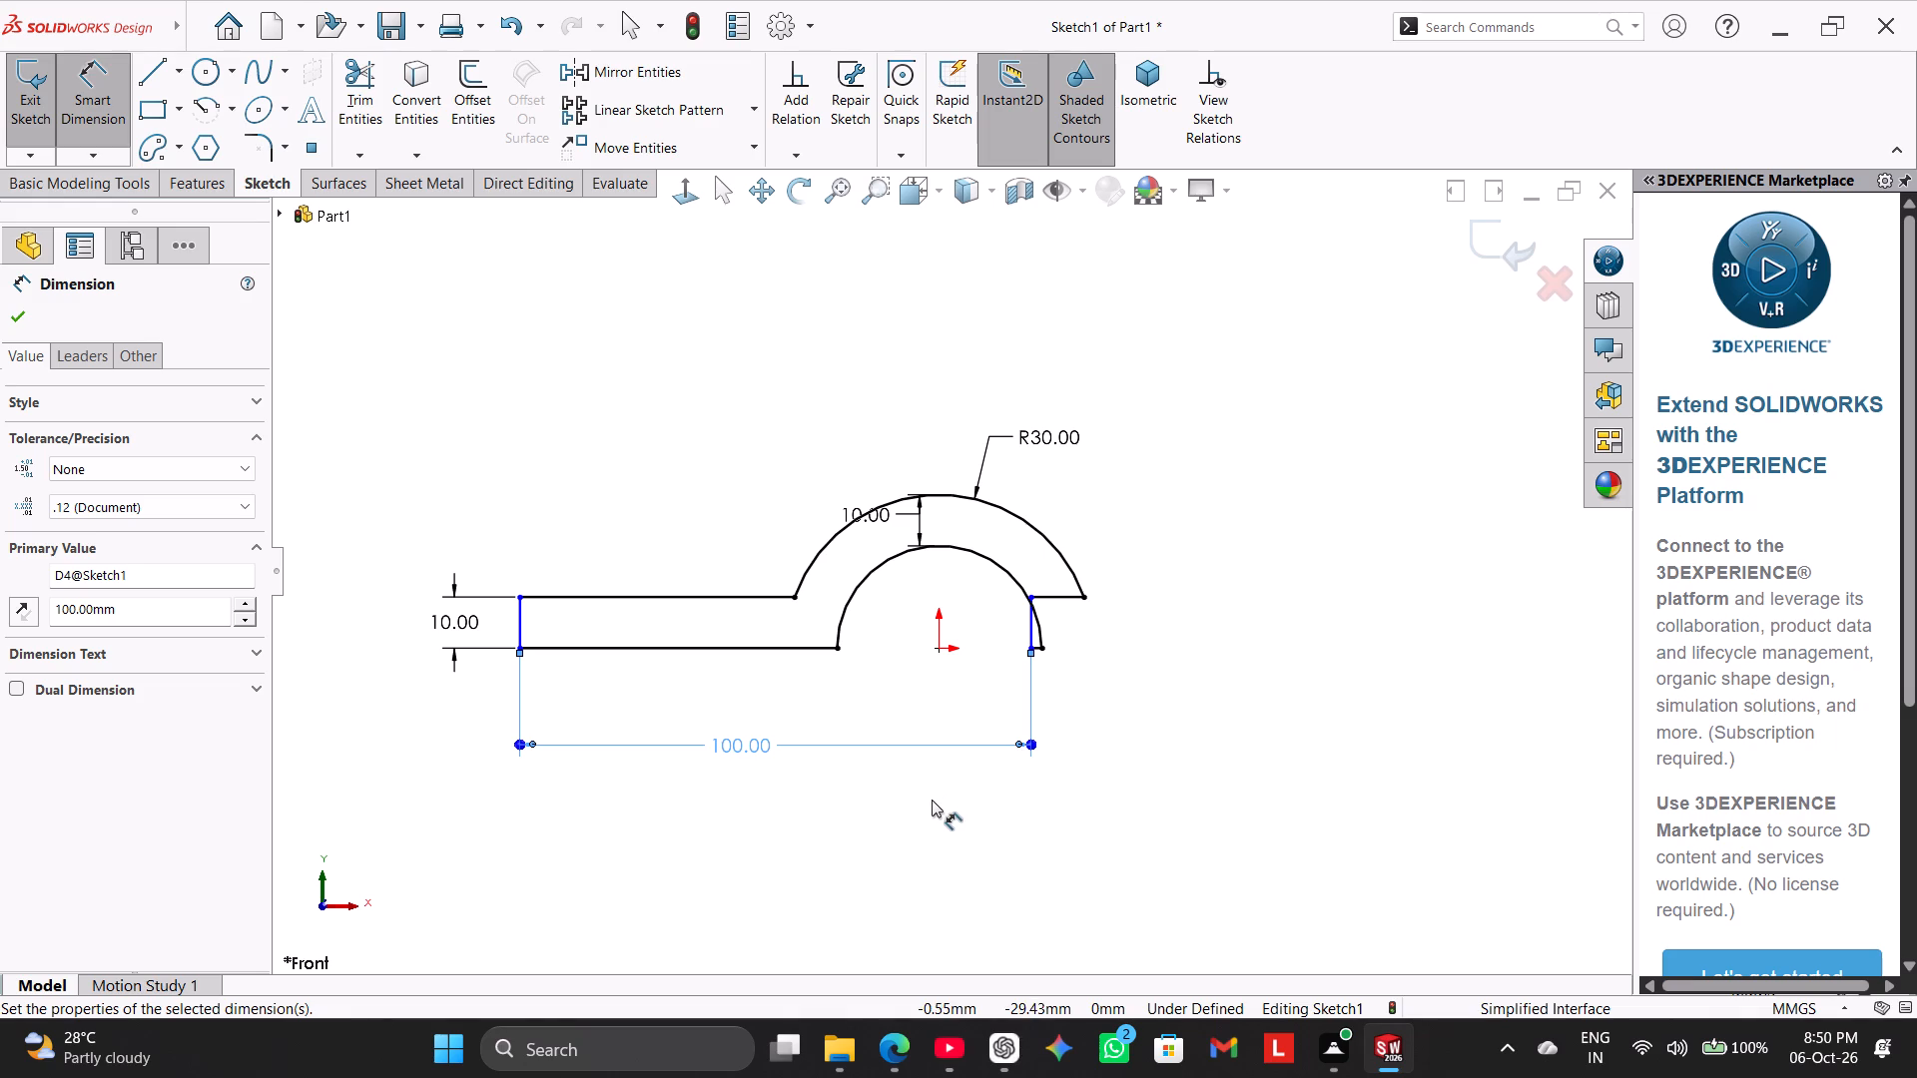
Undo the 100 mm value on the overall length dimension, keeping the dimension itself.
{"action": "key", "text": "ctrl+z"}
{"action": "left_click", "coordinate": [933, 823]}
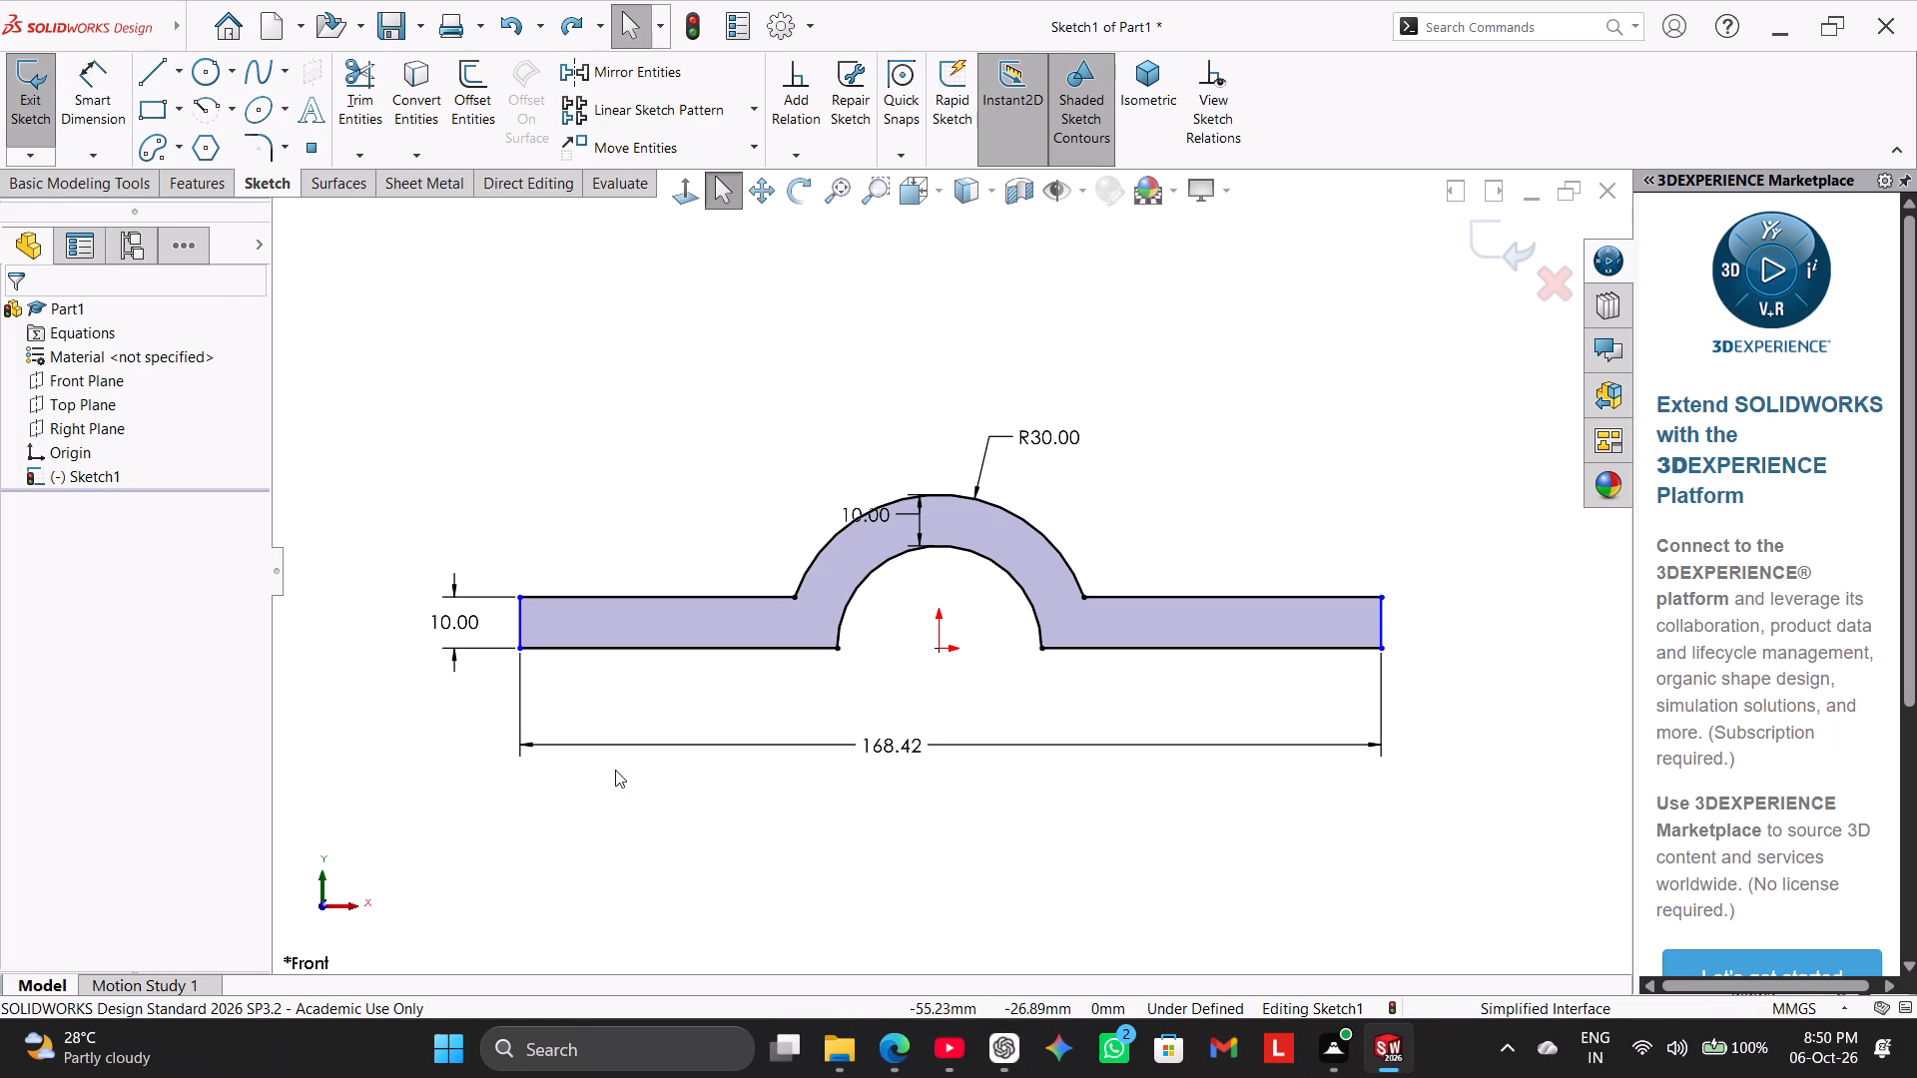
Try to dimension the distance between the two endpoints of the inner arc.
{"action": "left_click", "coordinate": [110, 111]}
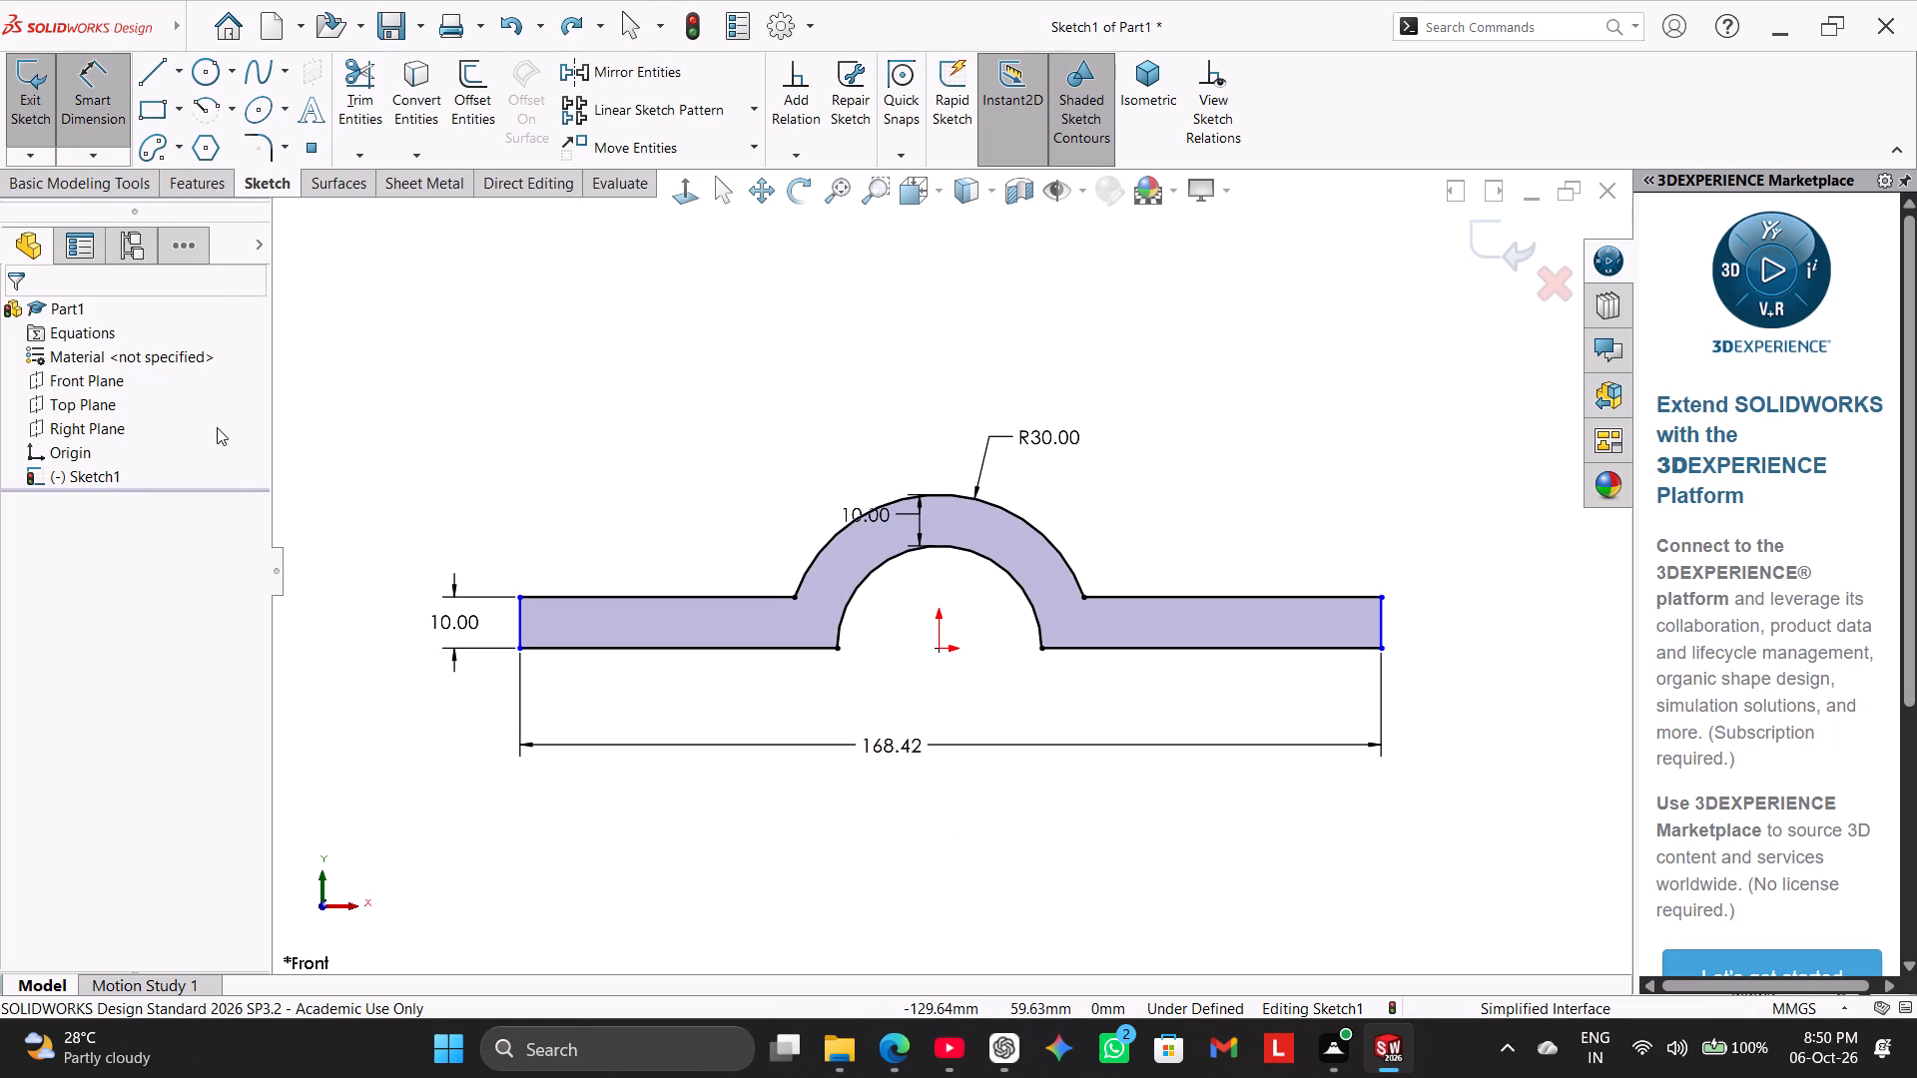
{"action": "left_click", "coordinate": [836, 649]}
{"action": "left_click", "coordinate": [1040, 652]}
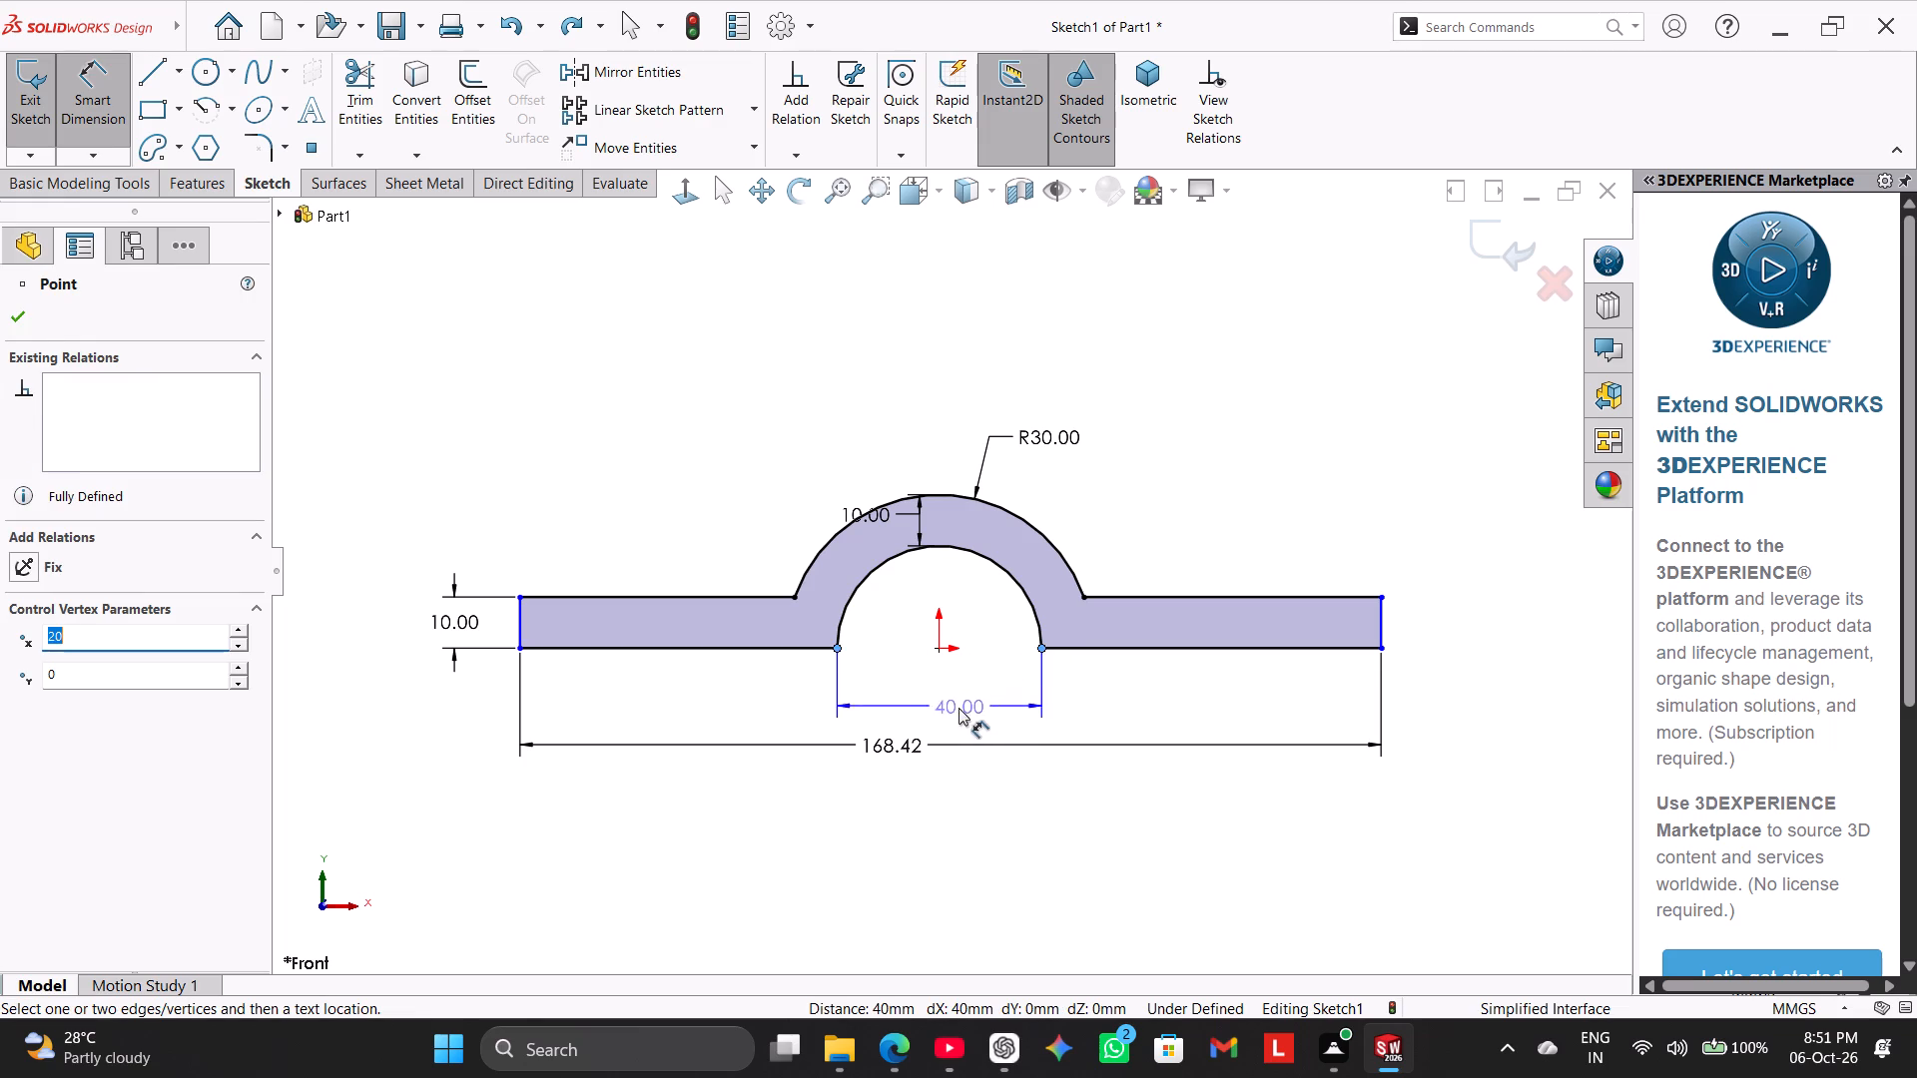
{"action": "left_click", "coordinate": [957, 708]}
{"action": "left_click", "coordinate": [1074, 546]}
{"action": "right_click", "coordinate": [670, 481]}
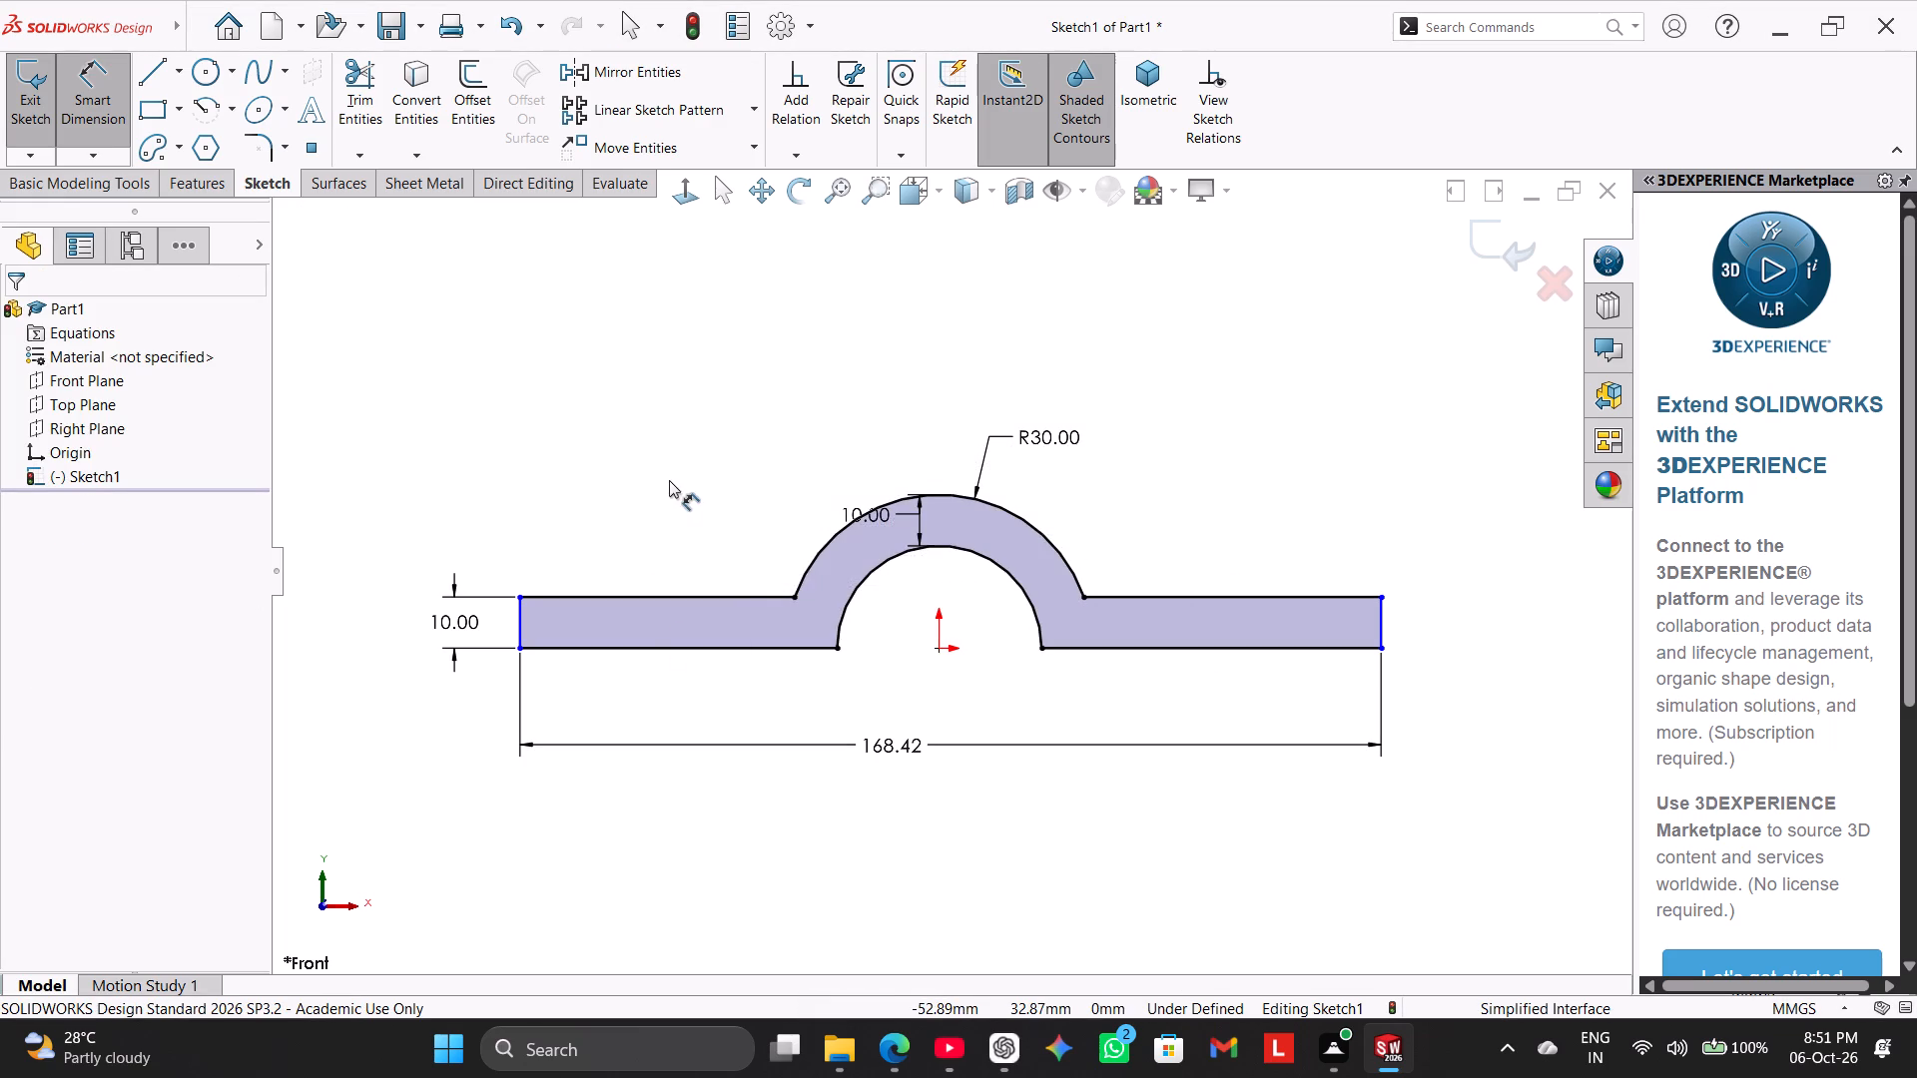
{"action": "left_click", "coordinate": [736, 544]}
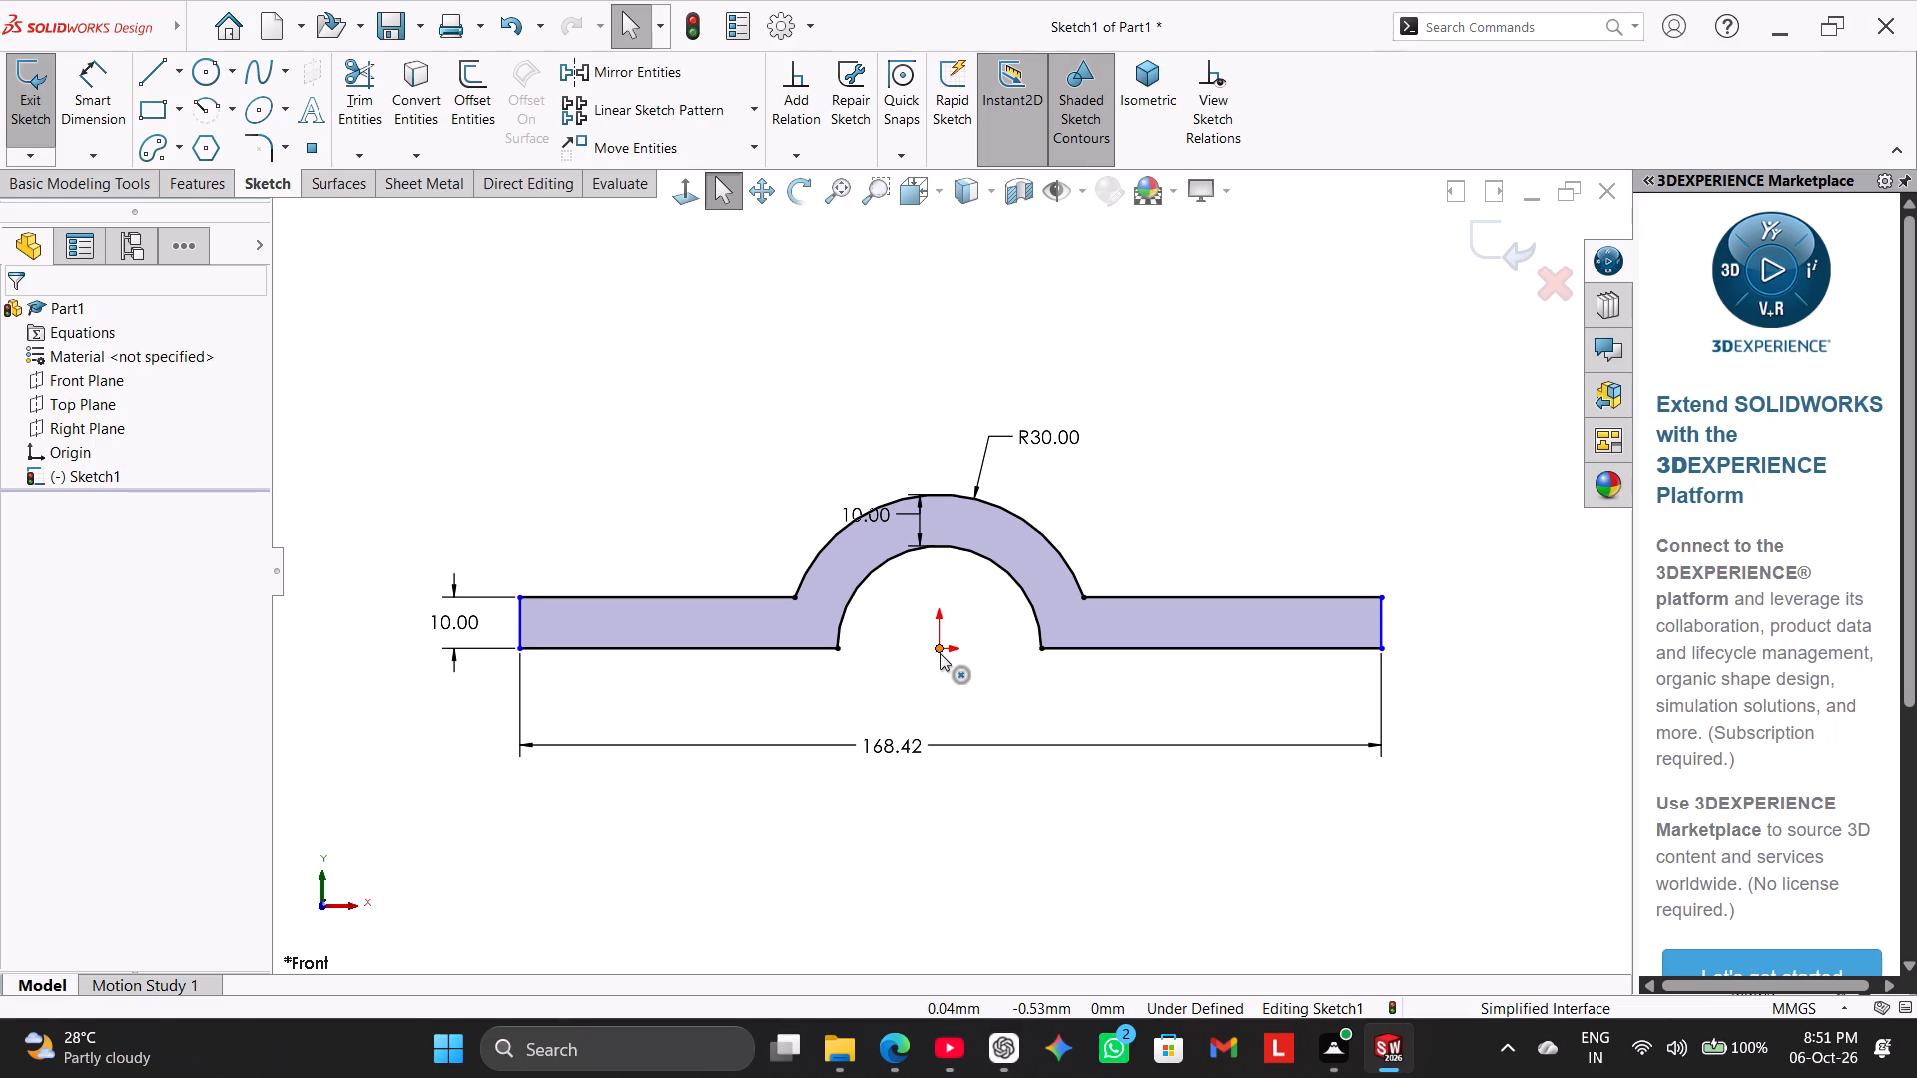
Delete both the outer and the inner arc of the arch, along with the dimensions attached to them.
{"action": "right_click", "coordinate": [987, 504]}
{"action": "left_click", "coordinate": [1081, 870]}
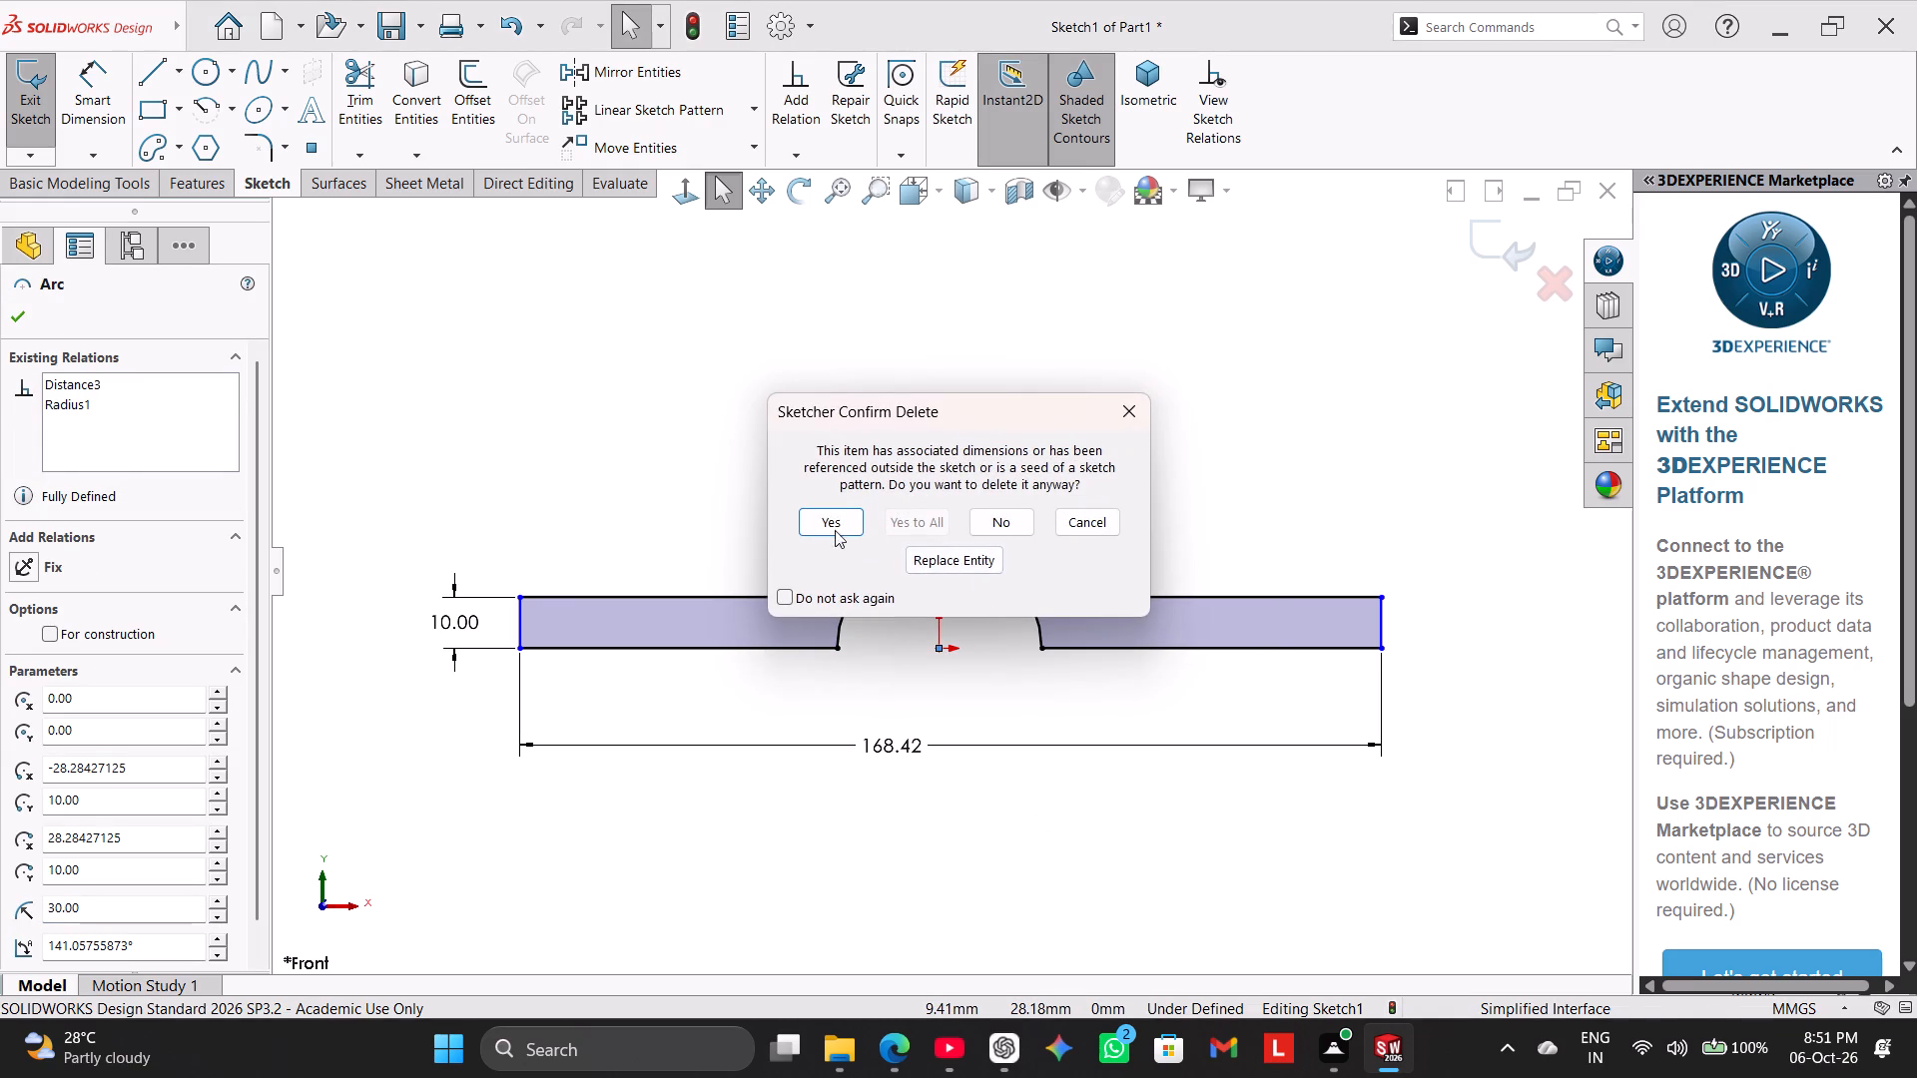
{"action": "left_click", "coordinate": [835, 521]}
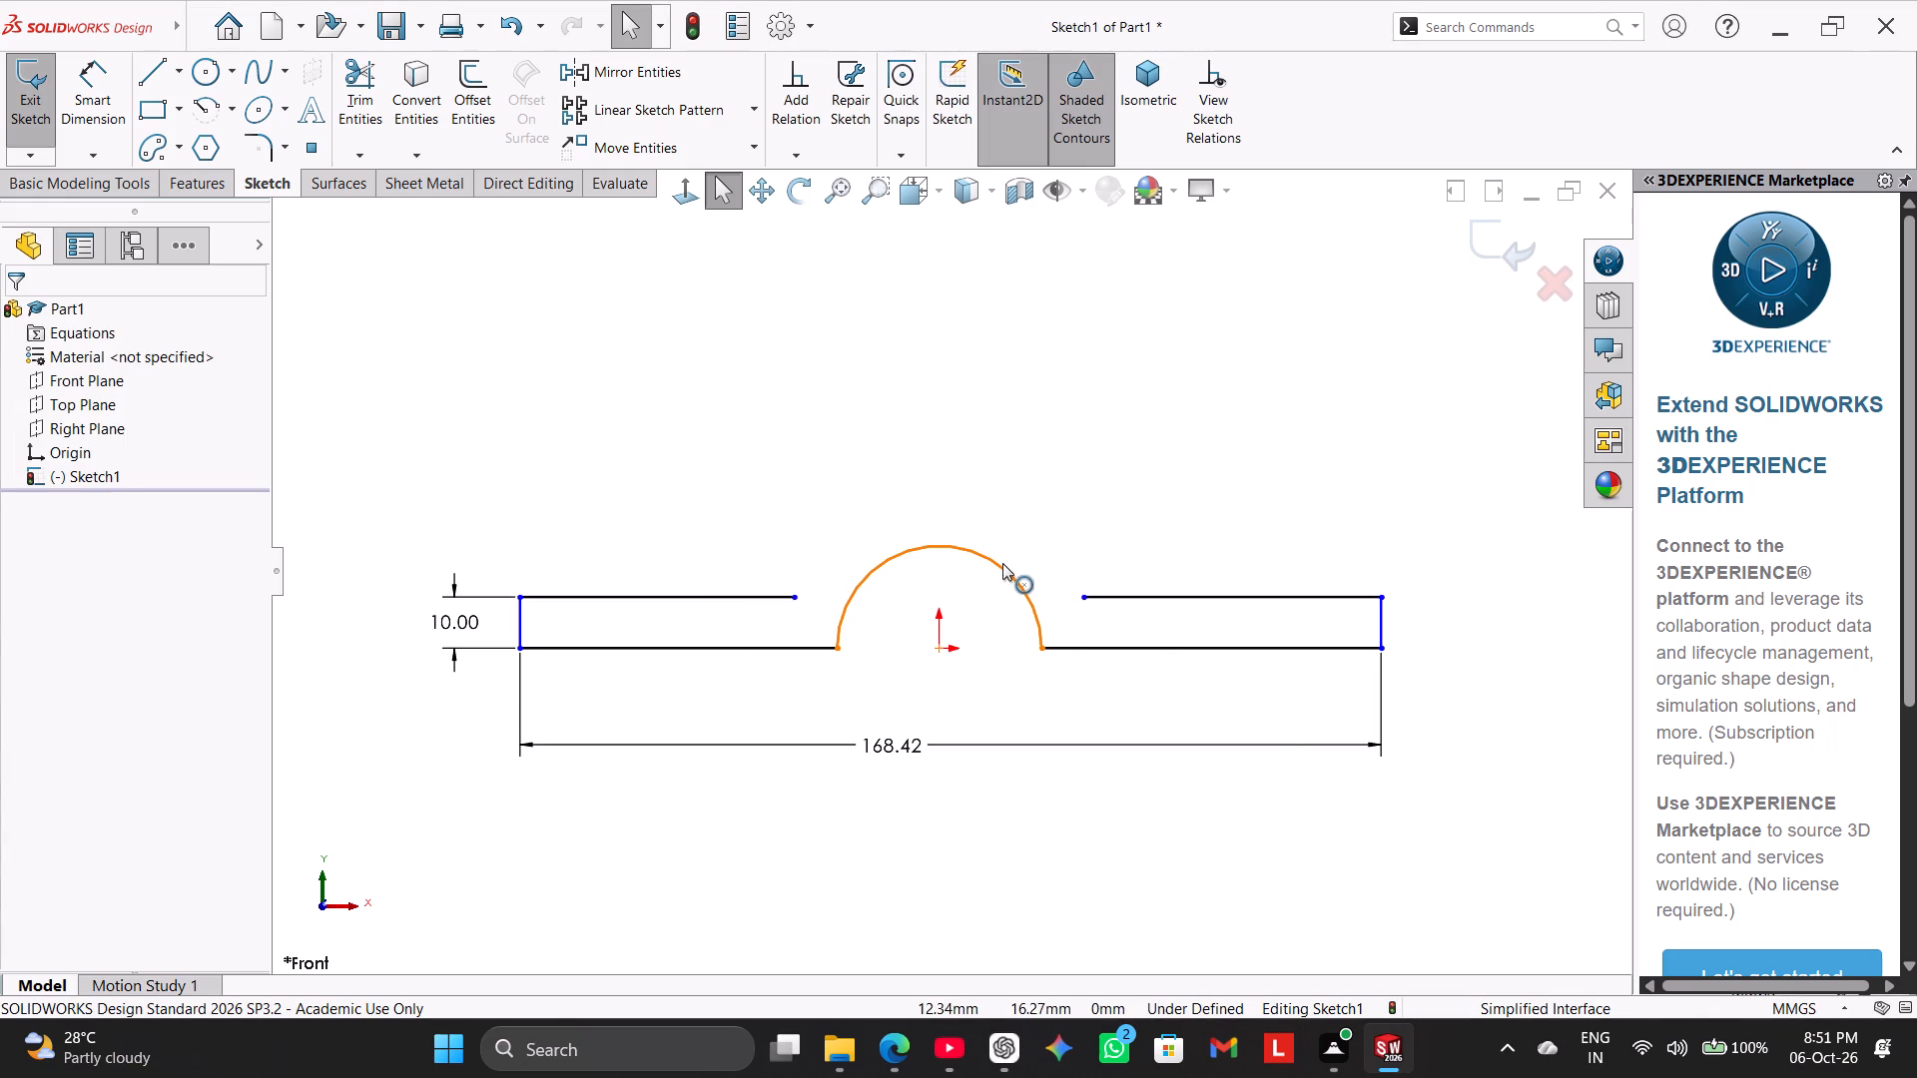
{"action": "right_click", "coordinate": [1002, 563]}
{"action": "left_click", "coordinate": [1107, 928]}
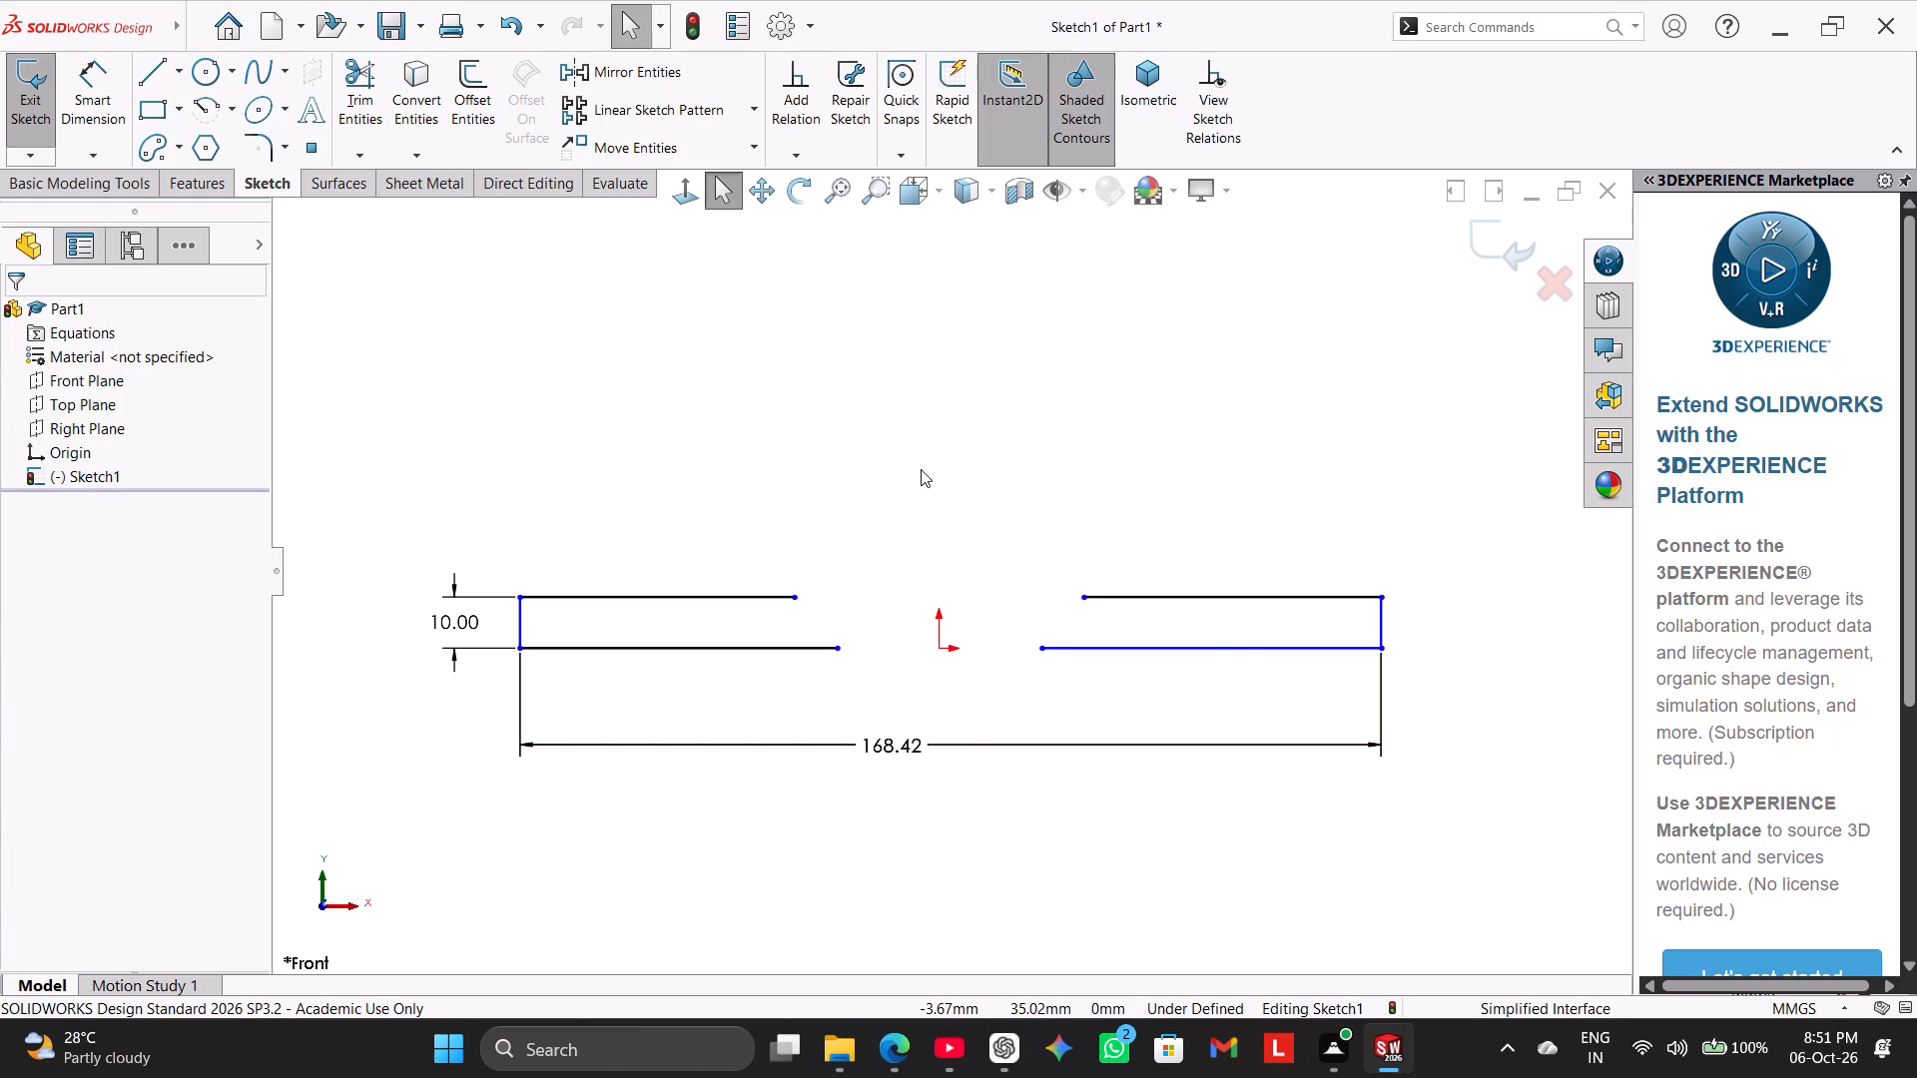
{"action": "right_click", "coordinate": [921, 469]}
{"action": "left_click", "coordinate": [783, 452]}
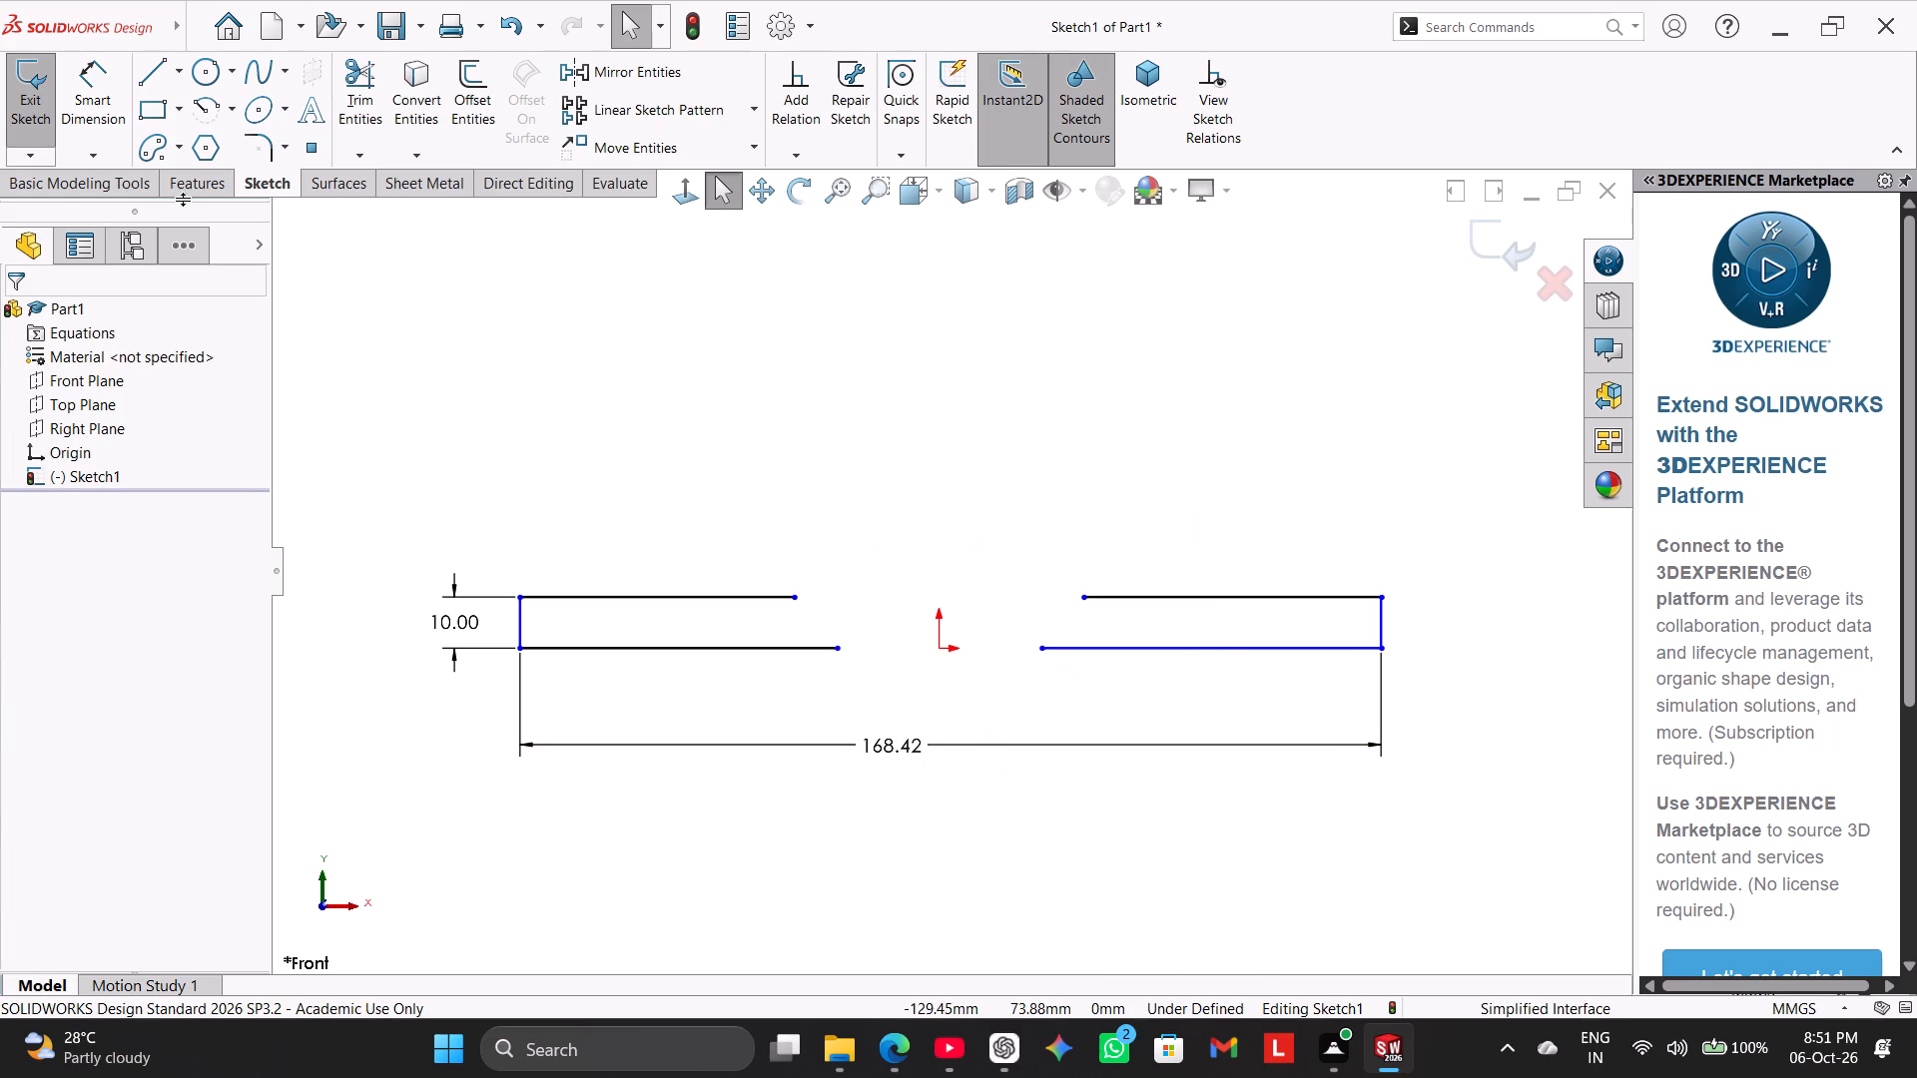
Dimension the gap between the inner endpoints of the left and right bottom lines.
{"action": "left_click", "coordinate": [85, 95]}
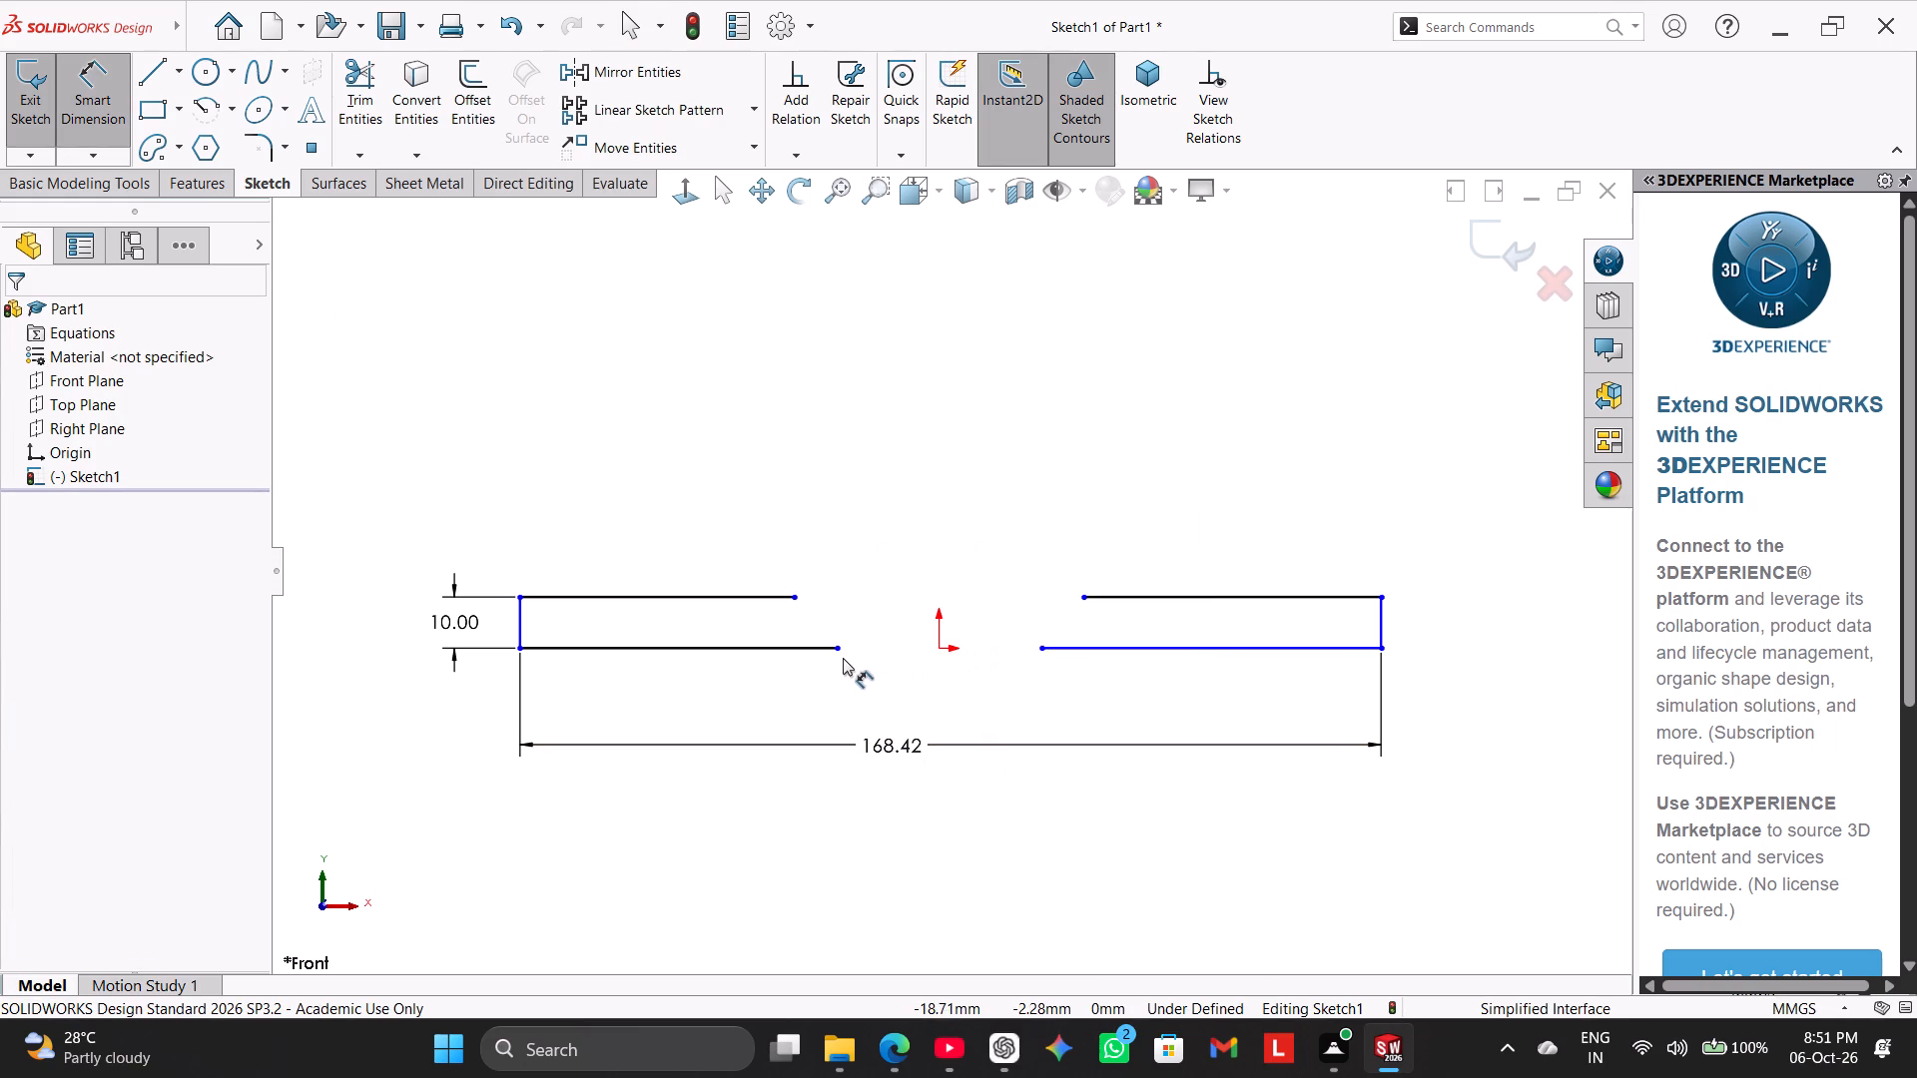
{"action": "left_click", "coordinate": [840, 655]}
{"action": "left_click", "coordinate": [839, 647]}
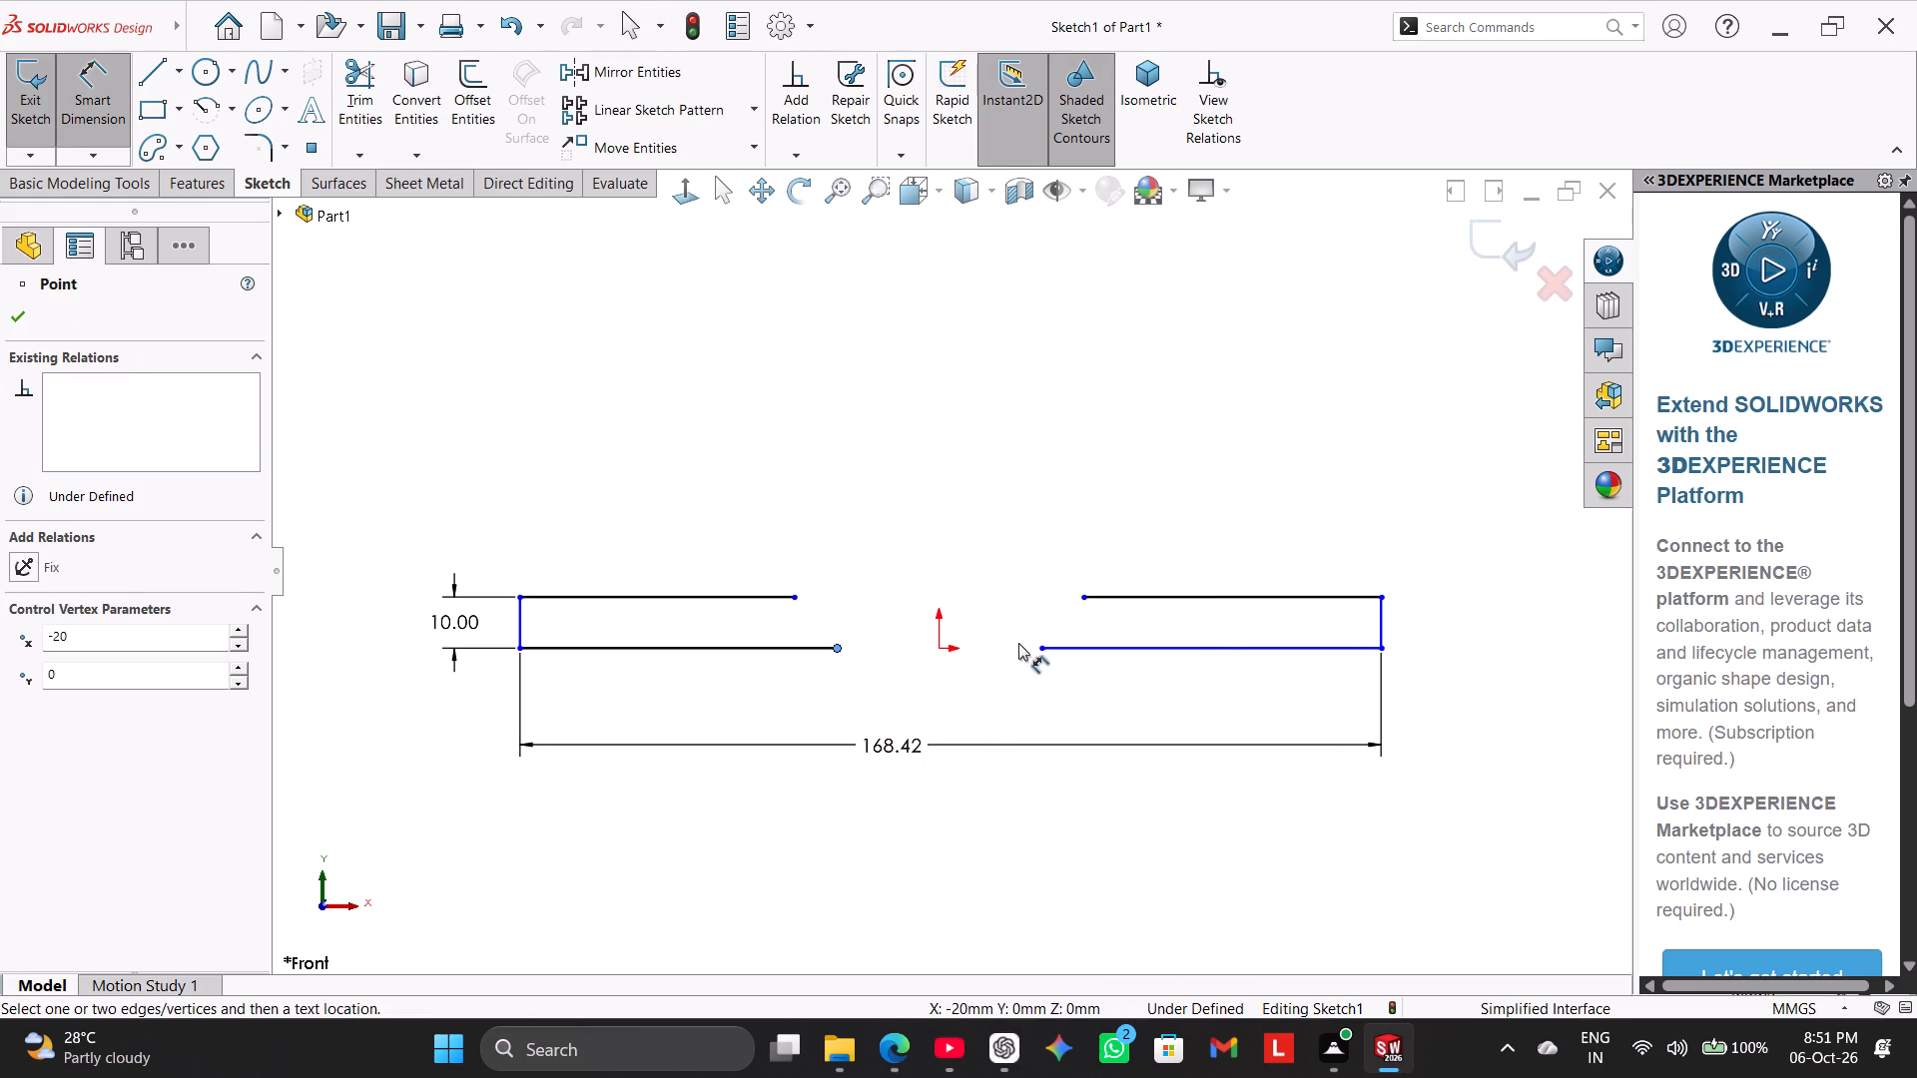
{"action": "left_click", "coordinate": [1039, 648]}
{"action": "left_click", "coordinate": [945, 710]}
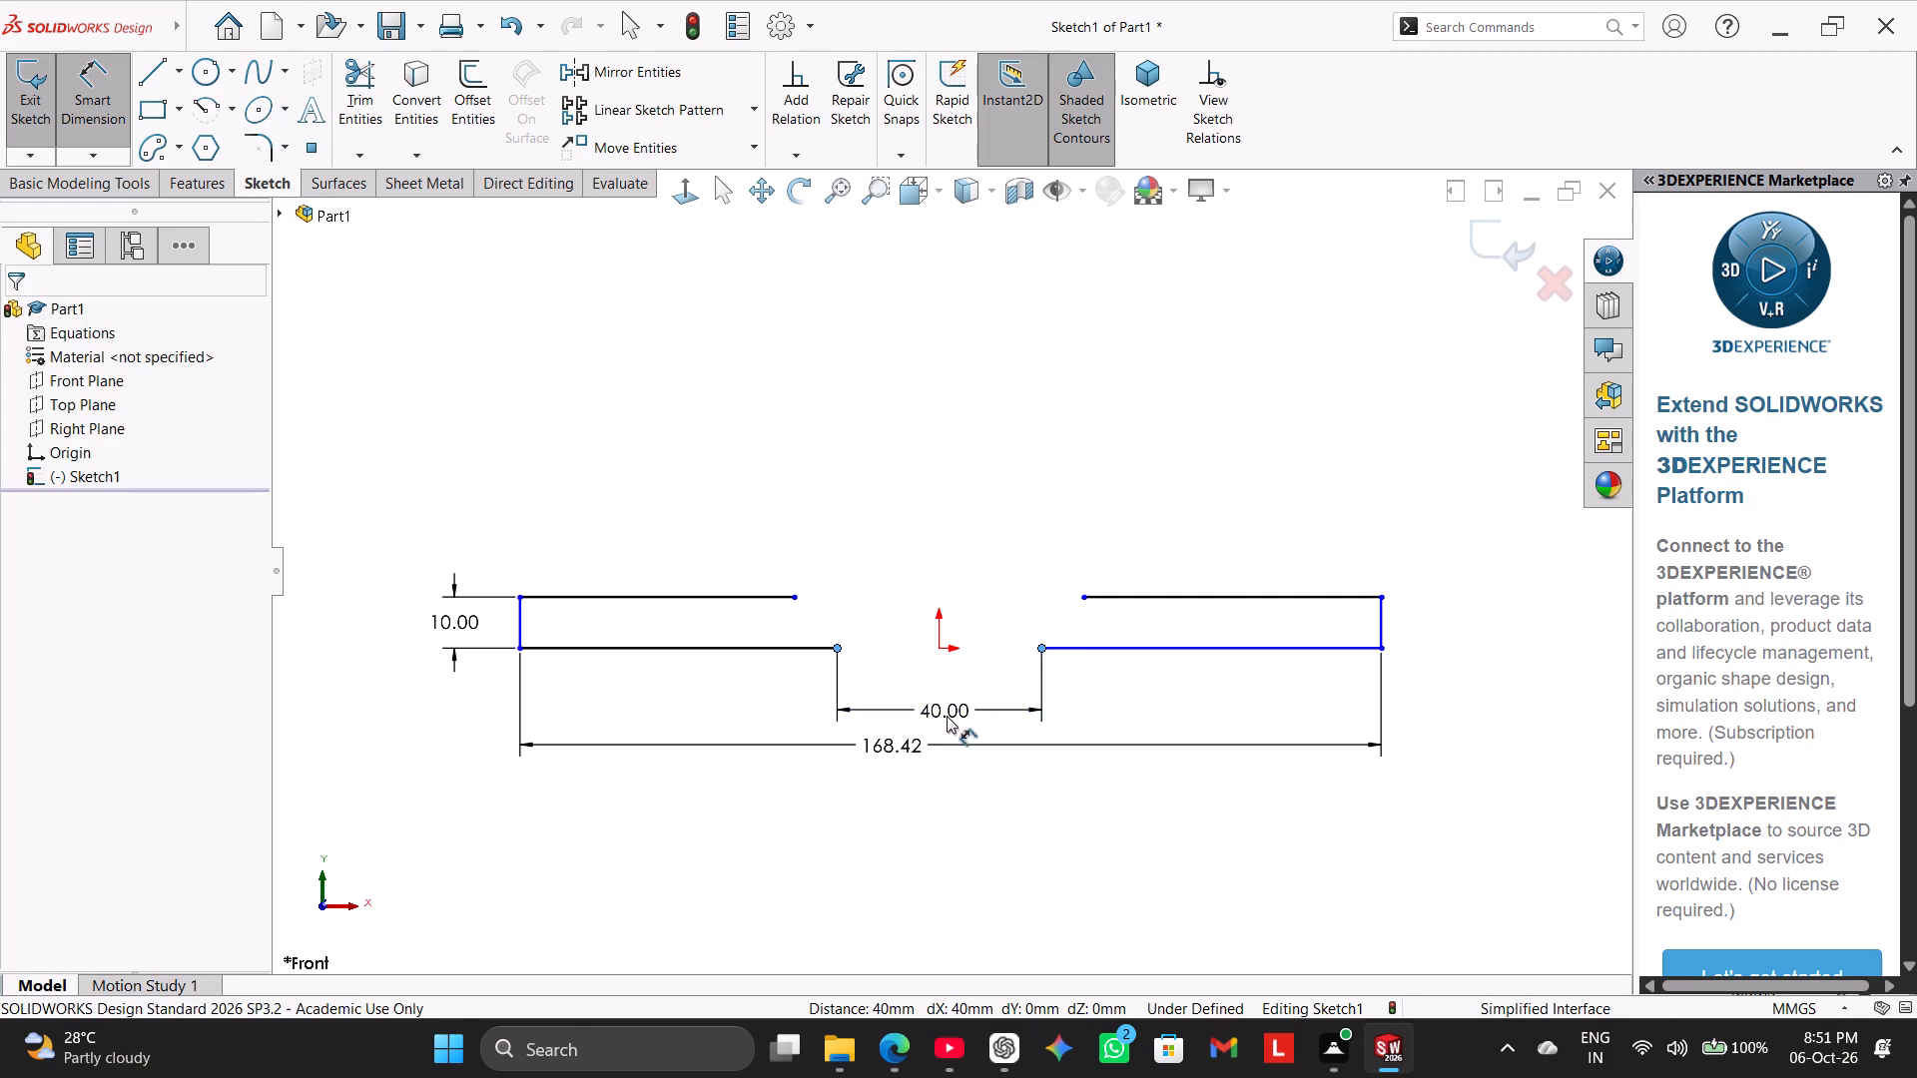
{"action": "left_click", "coordinate": [1003, 596]}
{"action": "left_click", "coordinate": [802, 448]}
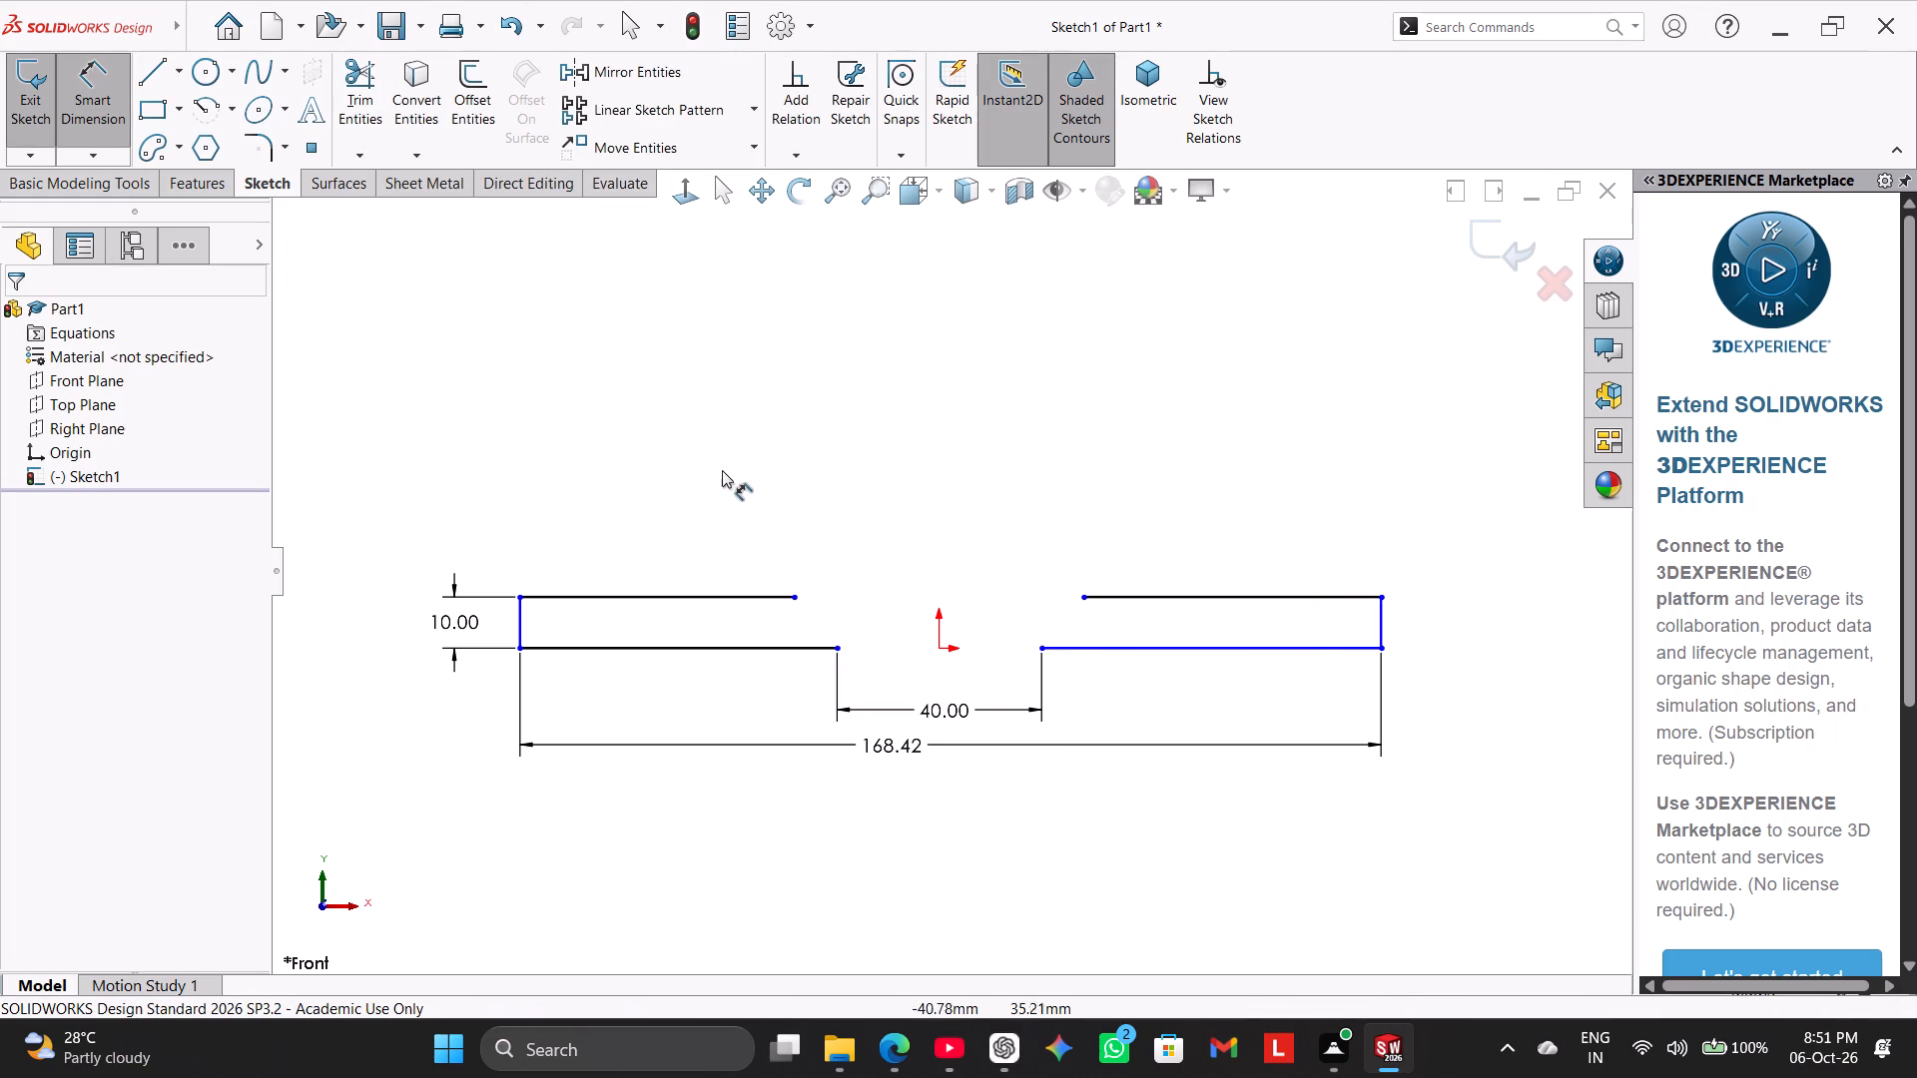
{"action": "left_click", "coordinate": [692, 471]}
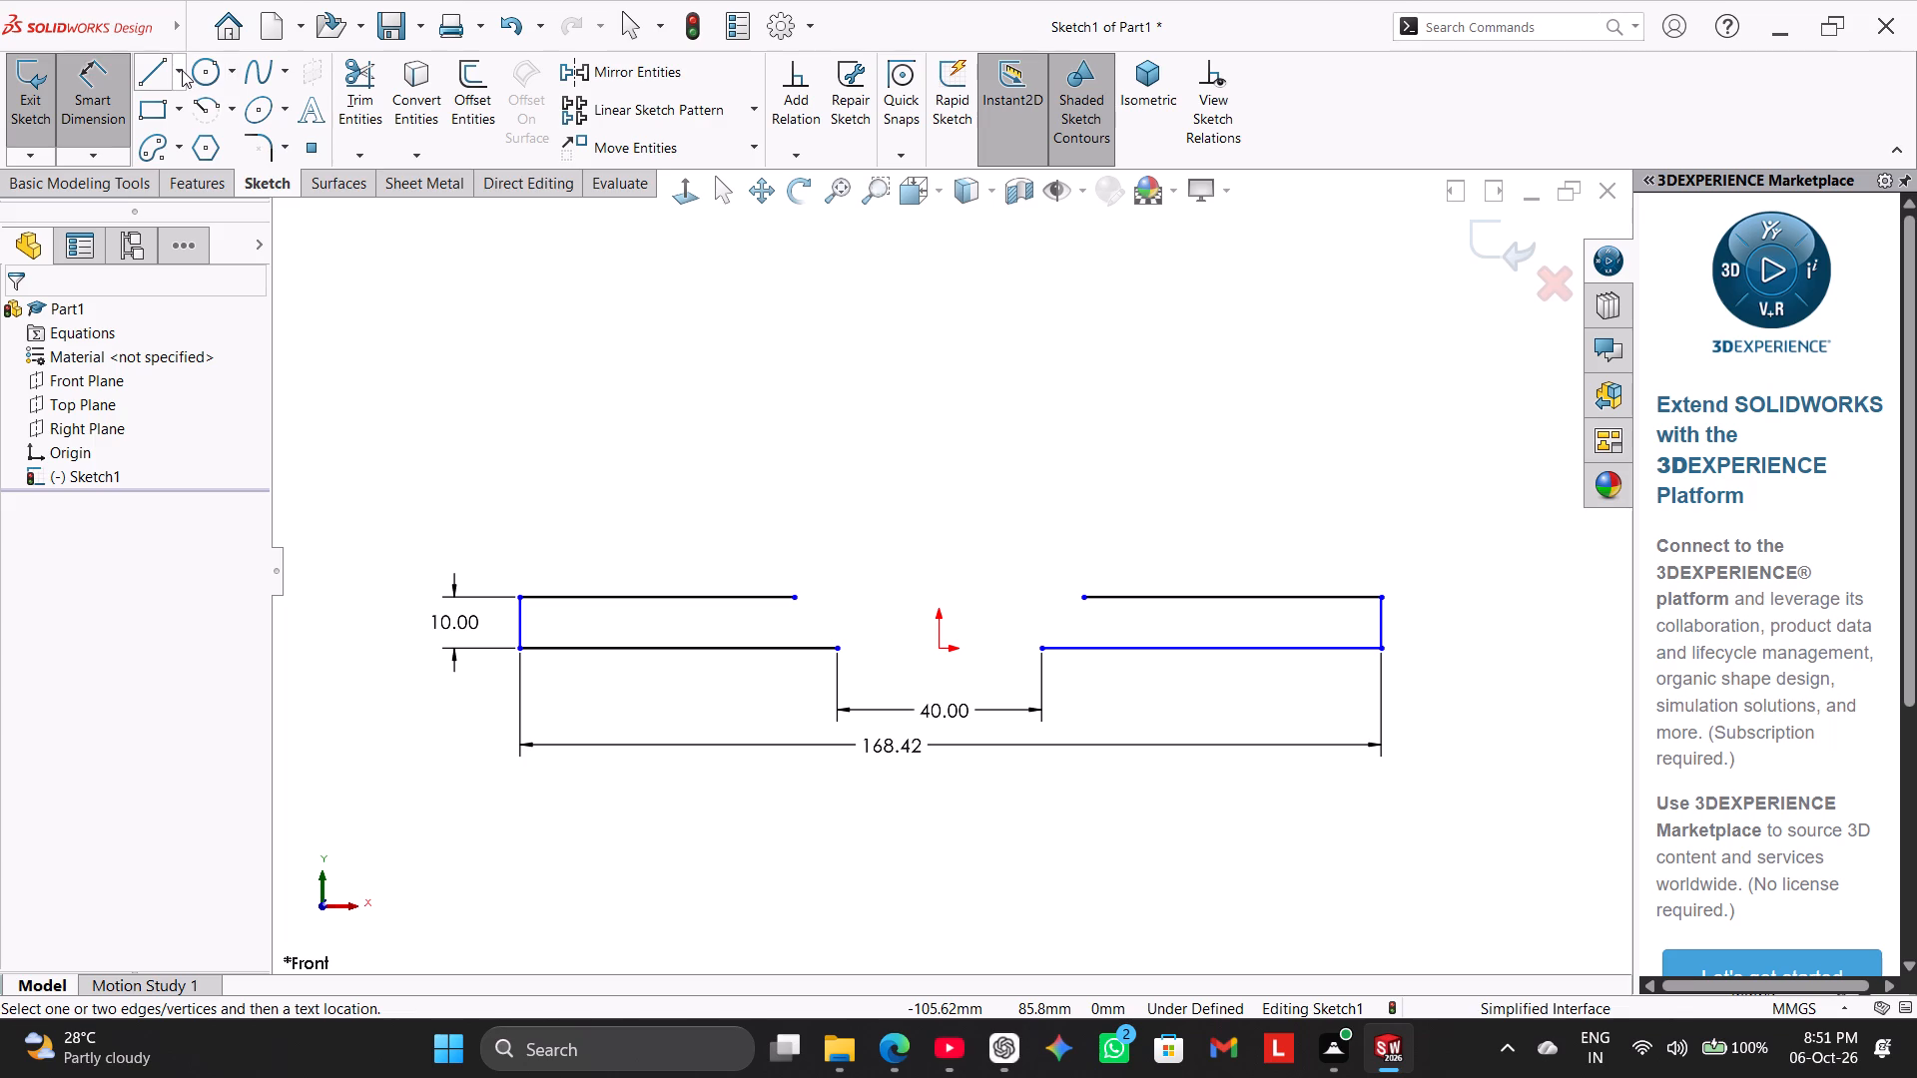
Sketch a vertical centerline from the origin upward through the middle of the profile.
{"action": "left_click", "coordinate": [182, 70]}
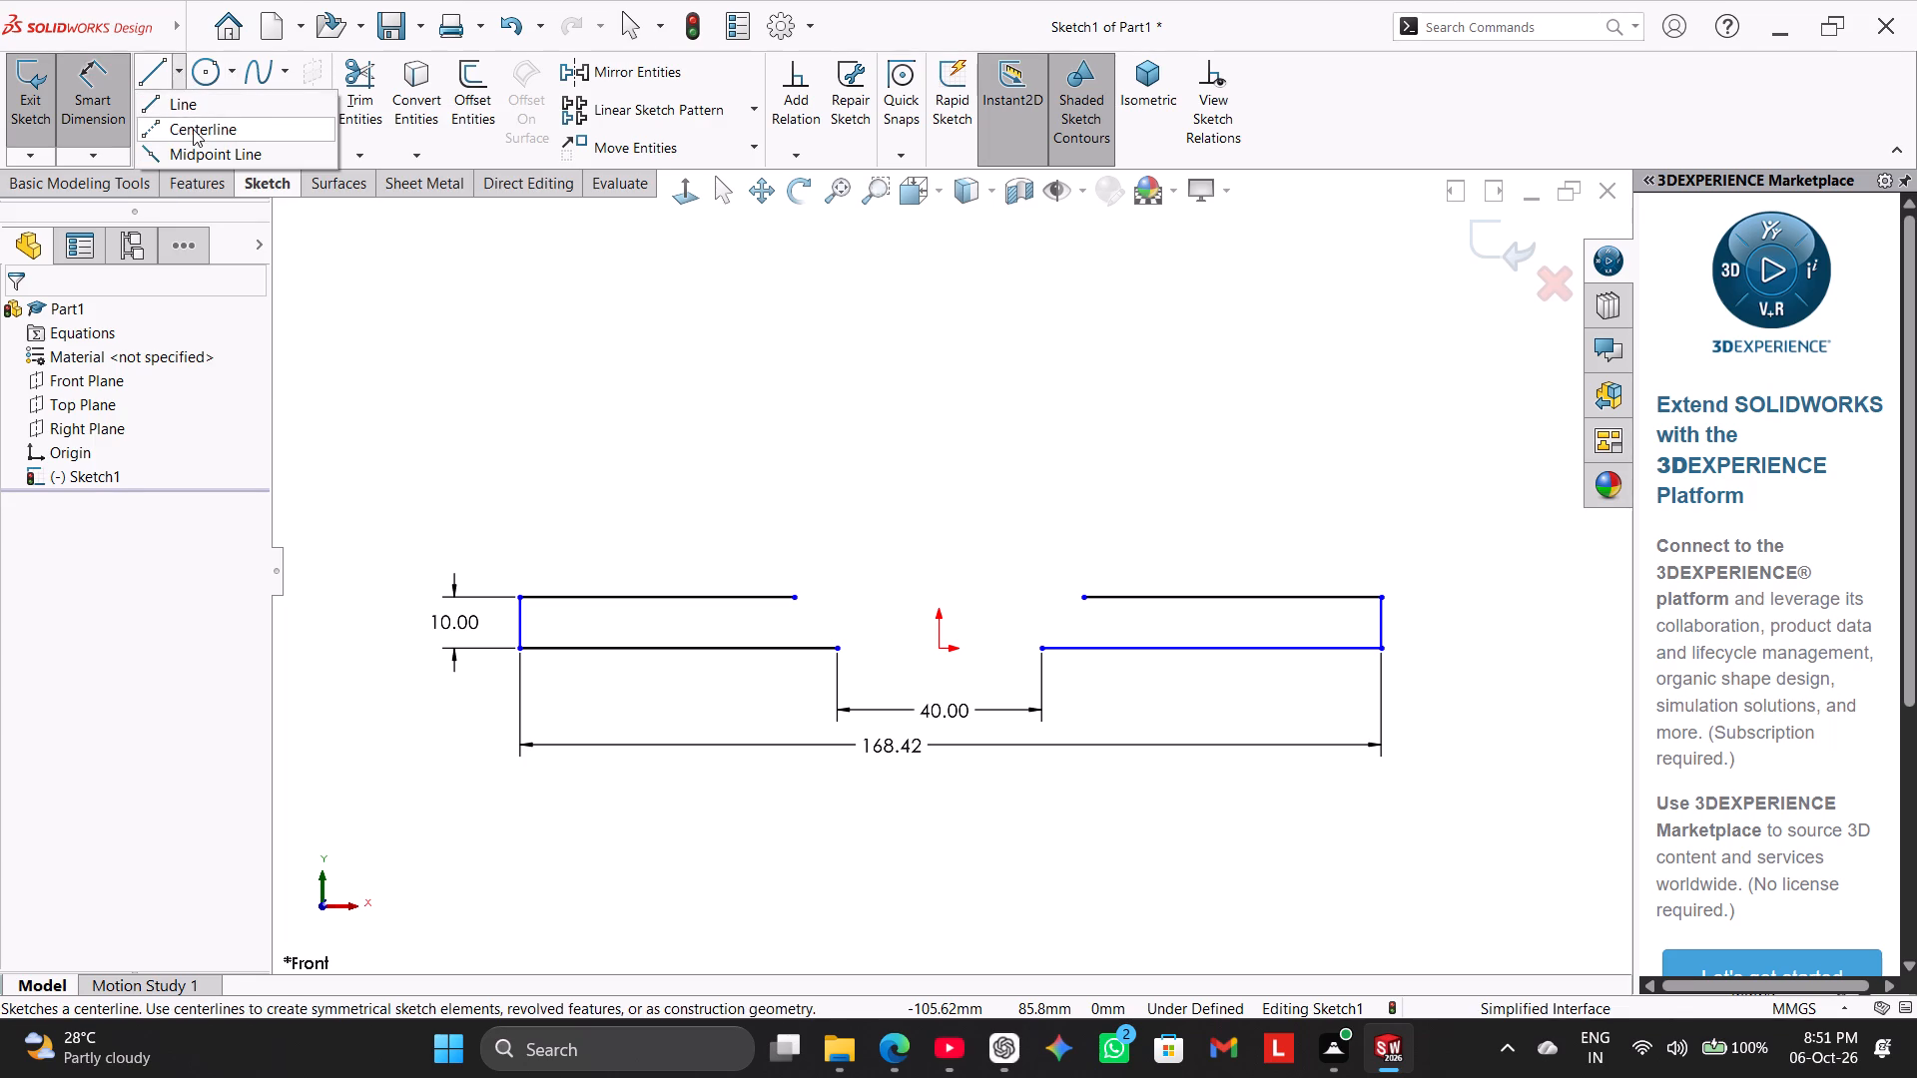
{"action": "left_click", "coordinate": [193, 129]}
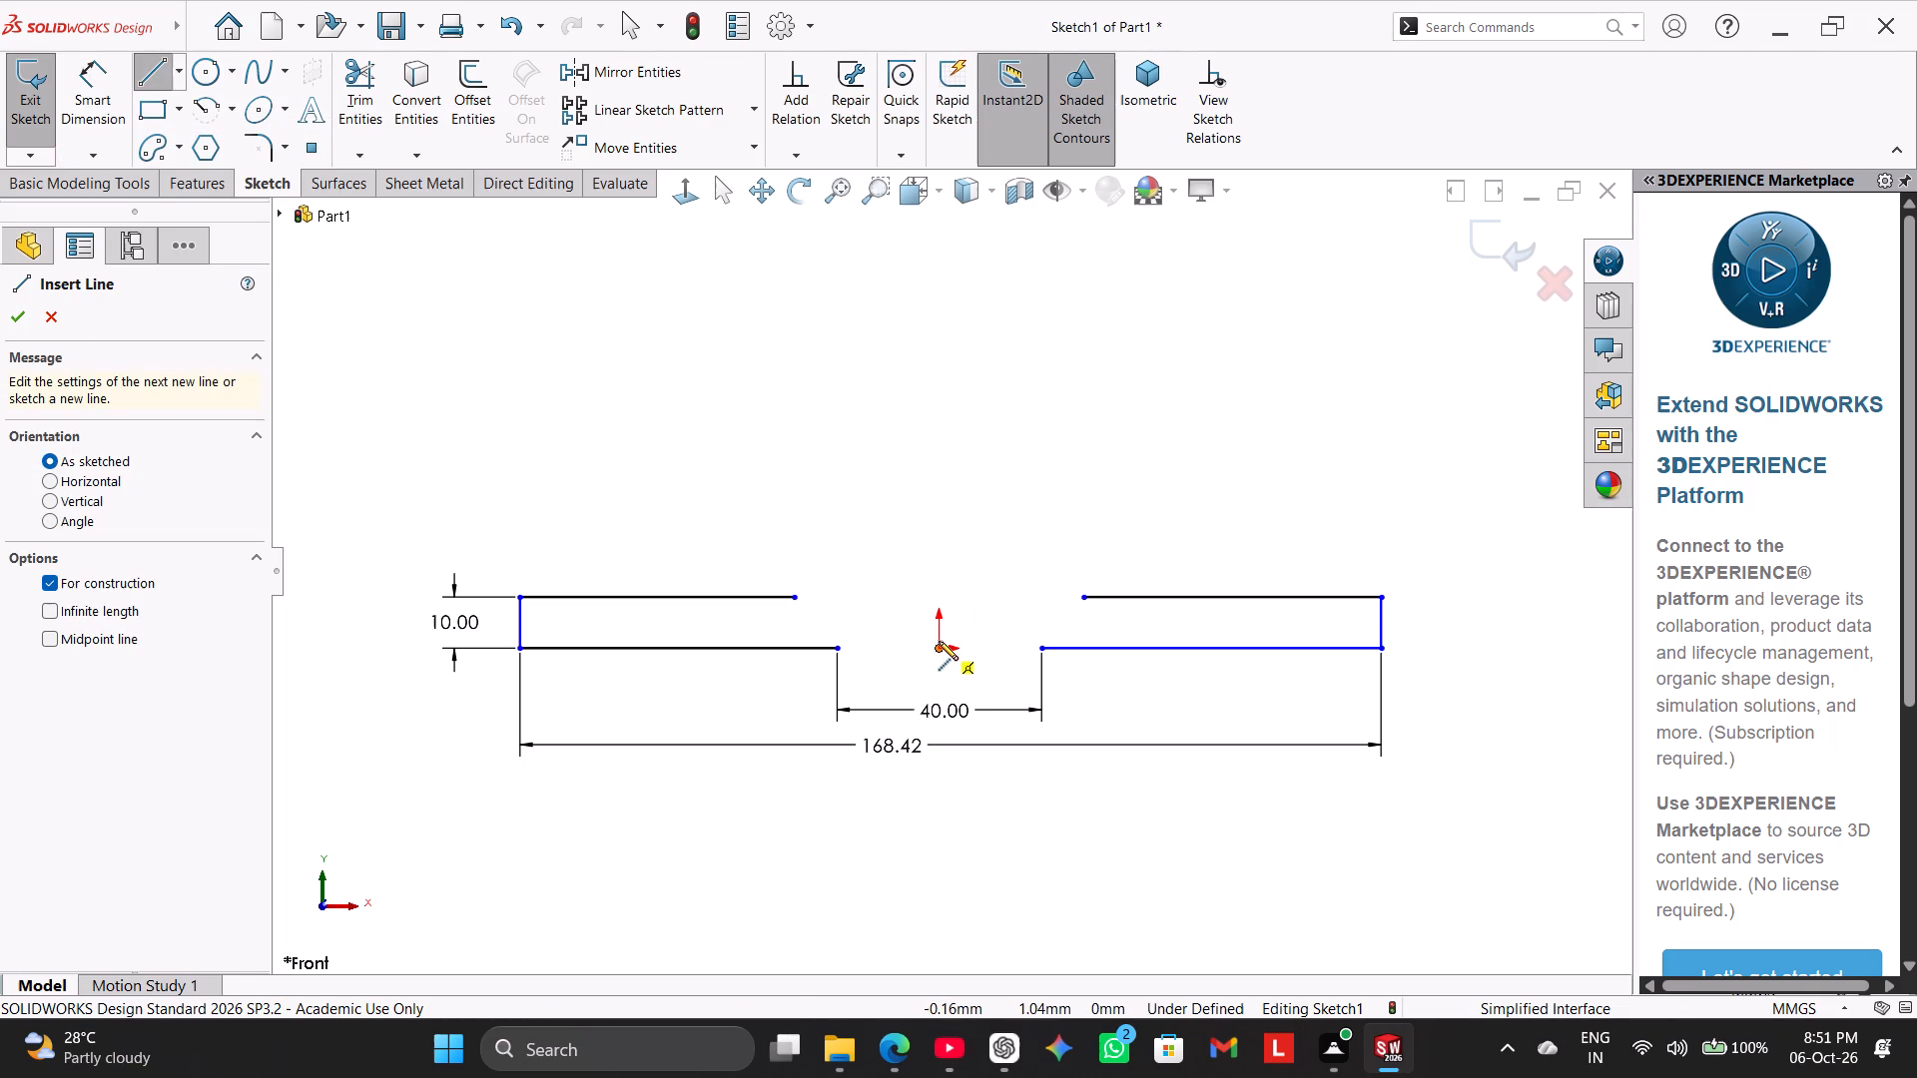
{"action": "left_click", "coordinate": [943, 647]}
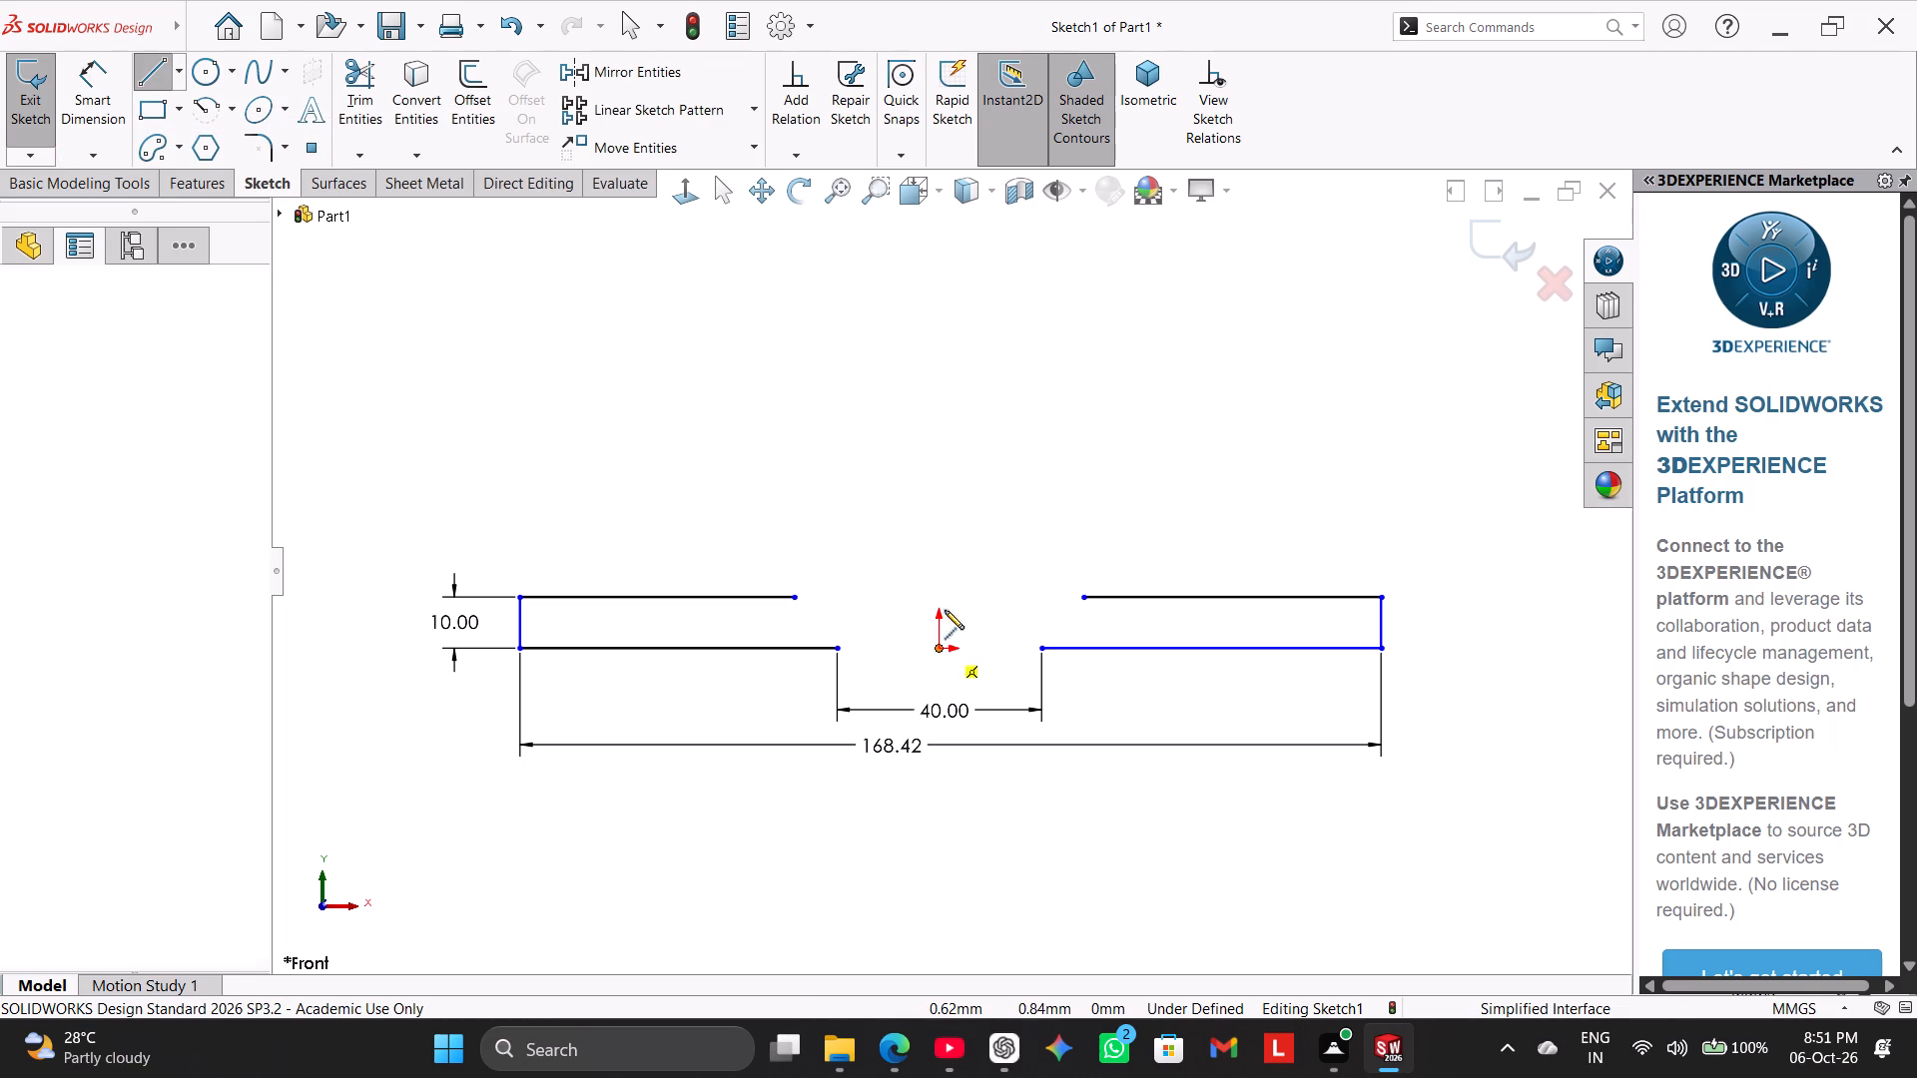
{"action": "left_click", "coordinate": [936, 333]}
{"action": "right_click", "coordinate": [884, 314]}
{"action": "left_click", "coordinate": [918, 316]}
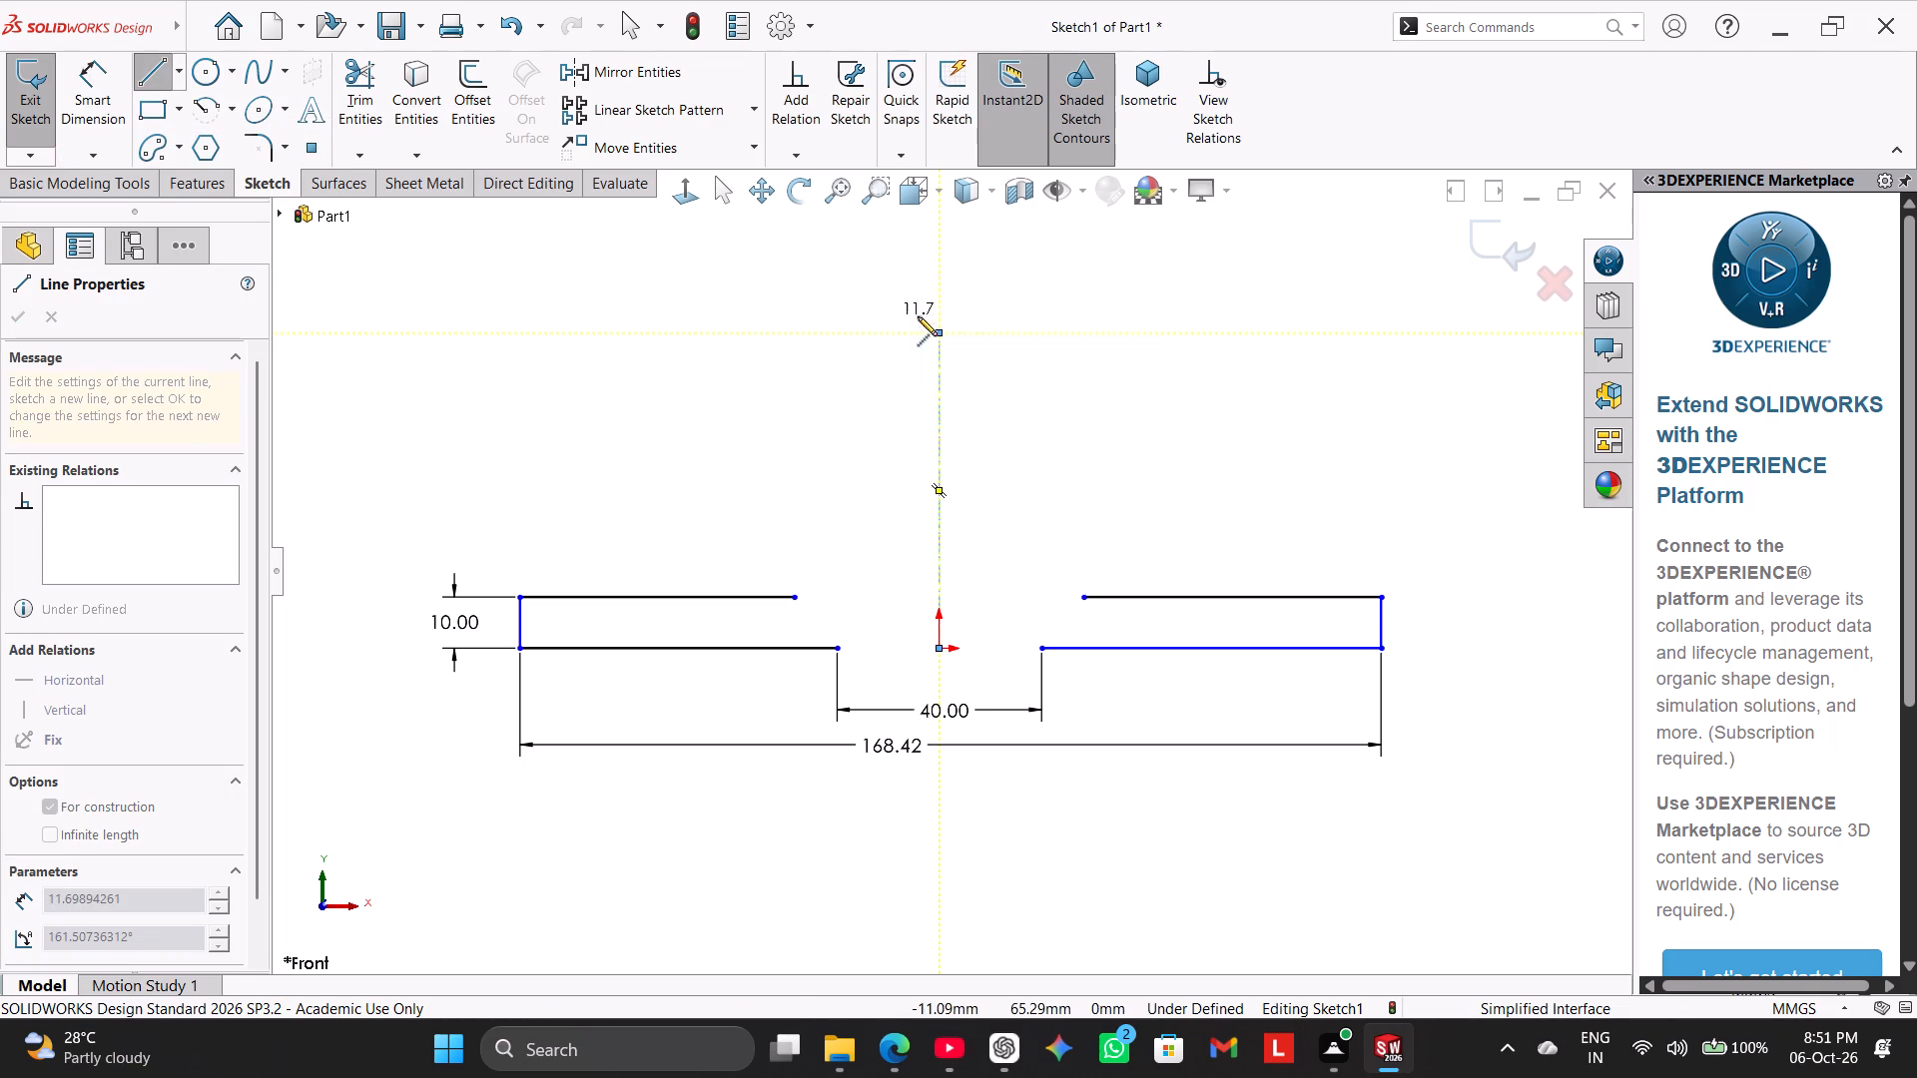
{"action": "right_click", "coordinate": [814, 418]}
{"action": "left_click", "coordinate": [859, 425]}
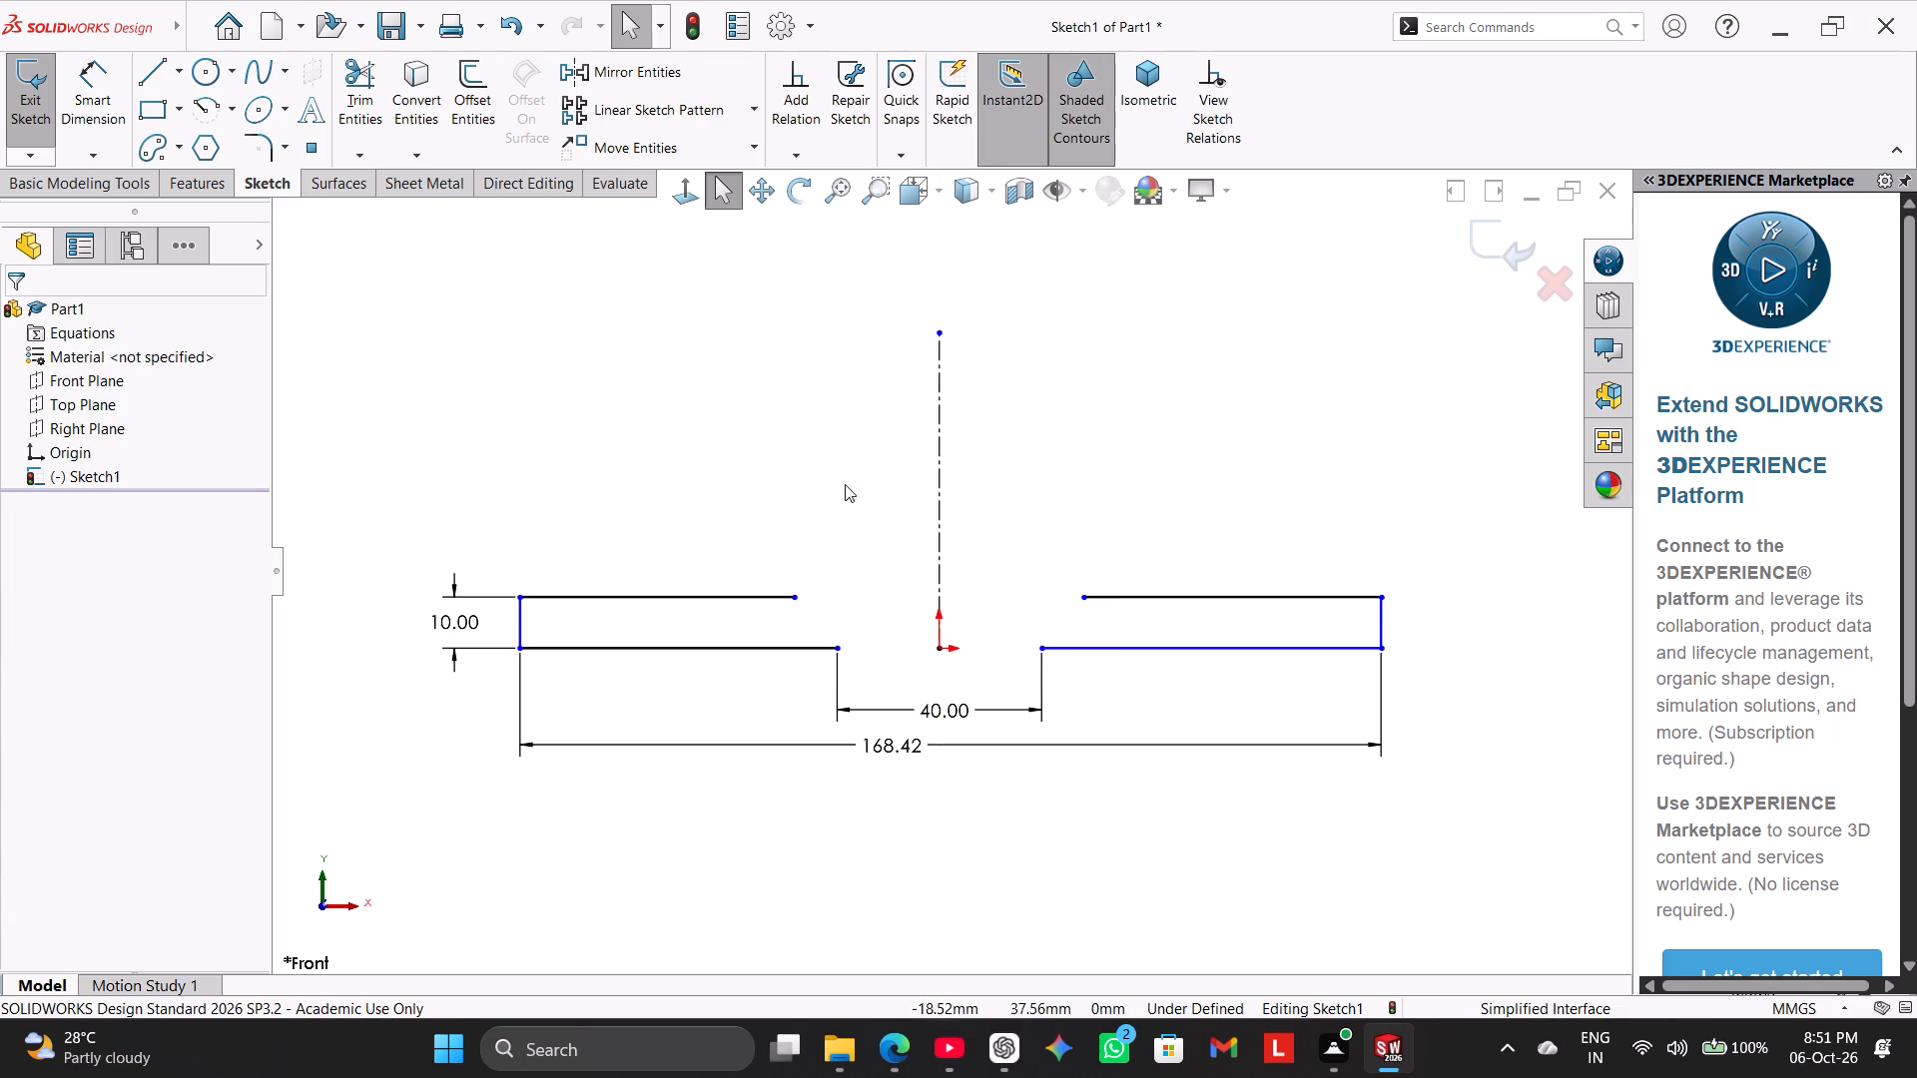
Make the inner endpoints of the left and right bottom lines symmetric about the vertical centerline.
{"action": "left_click", "coordinate": [842, 649], "text": "ctrl"}
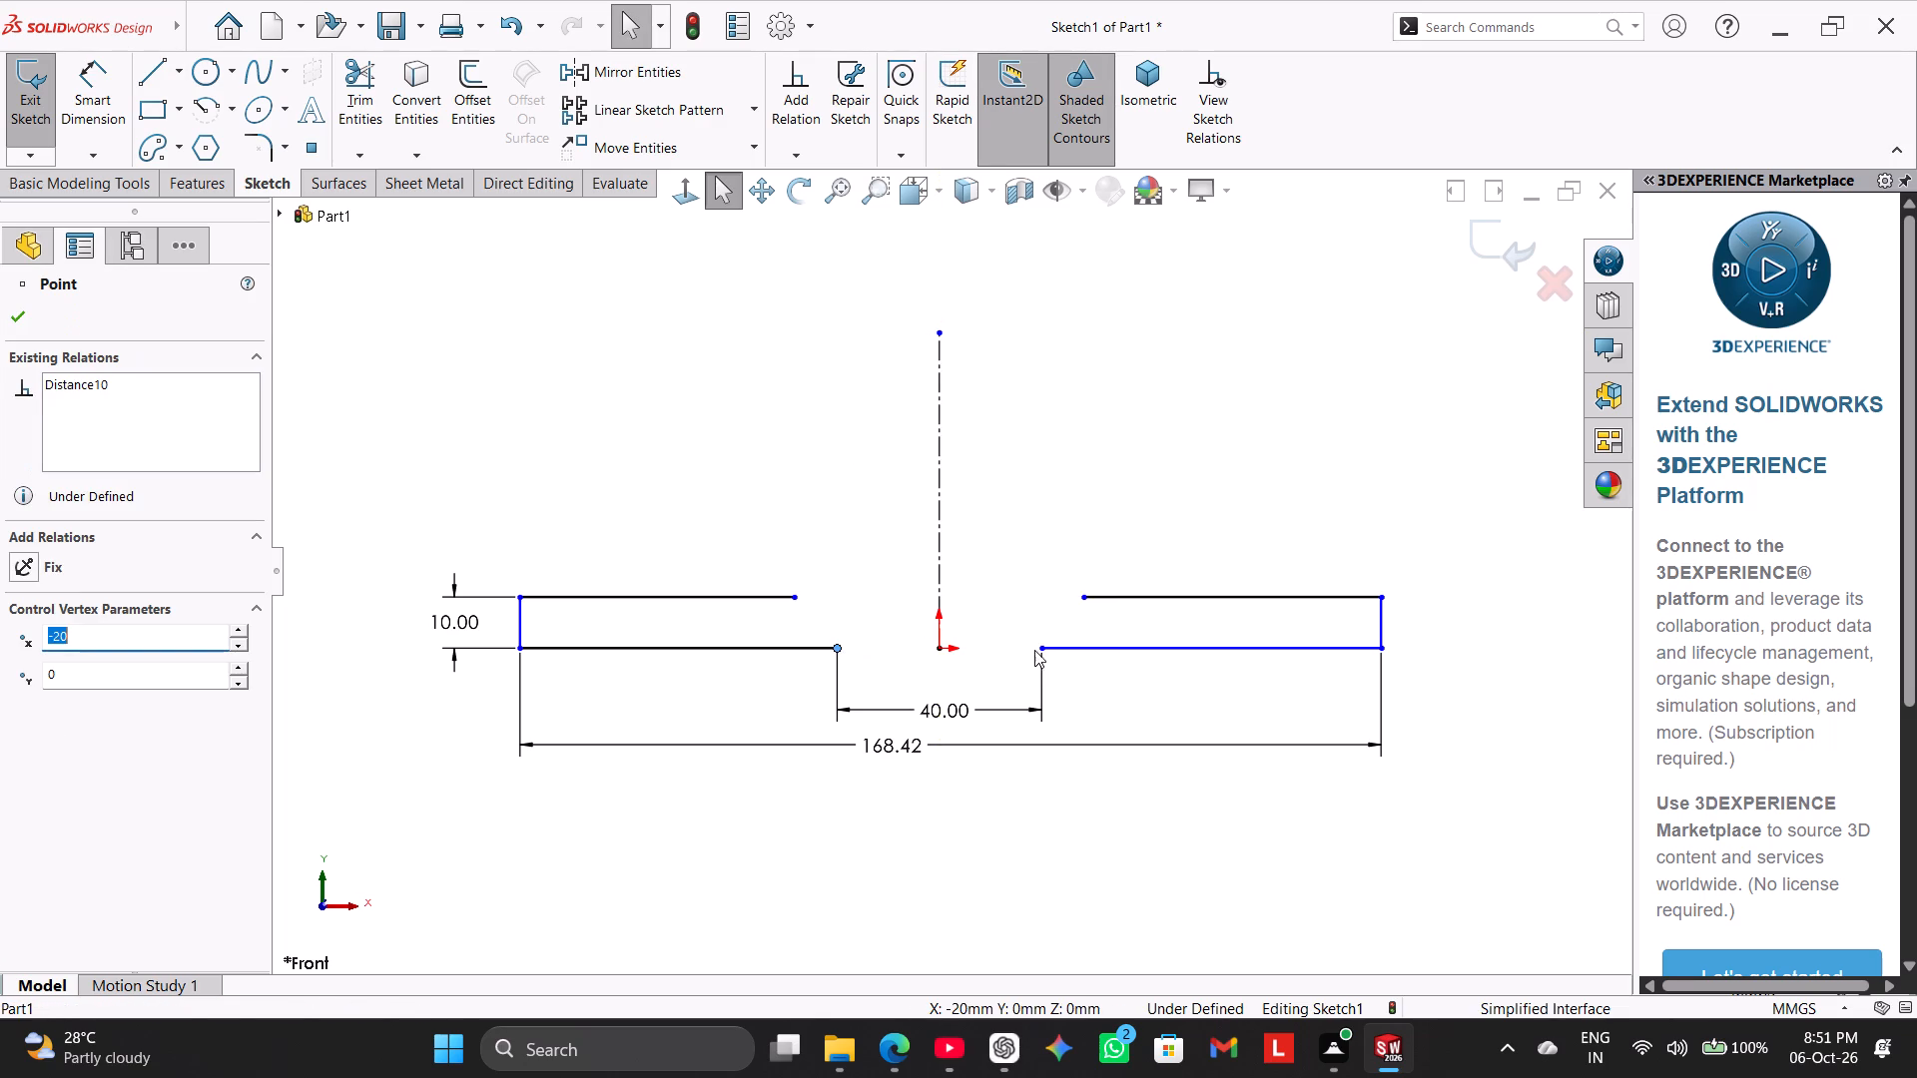
{"action": "left_click", "coordinate": [1044, 650], "text": "ctrl"}
{"action": "left_click", "coordinate": [937, 530], "text": "ctrl"}
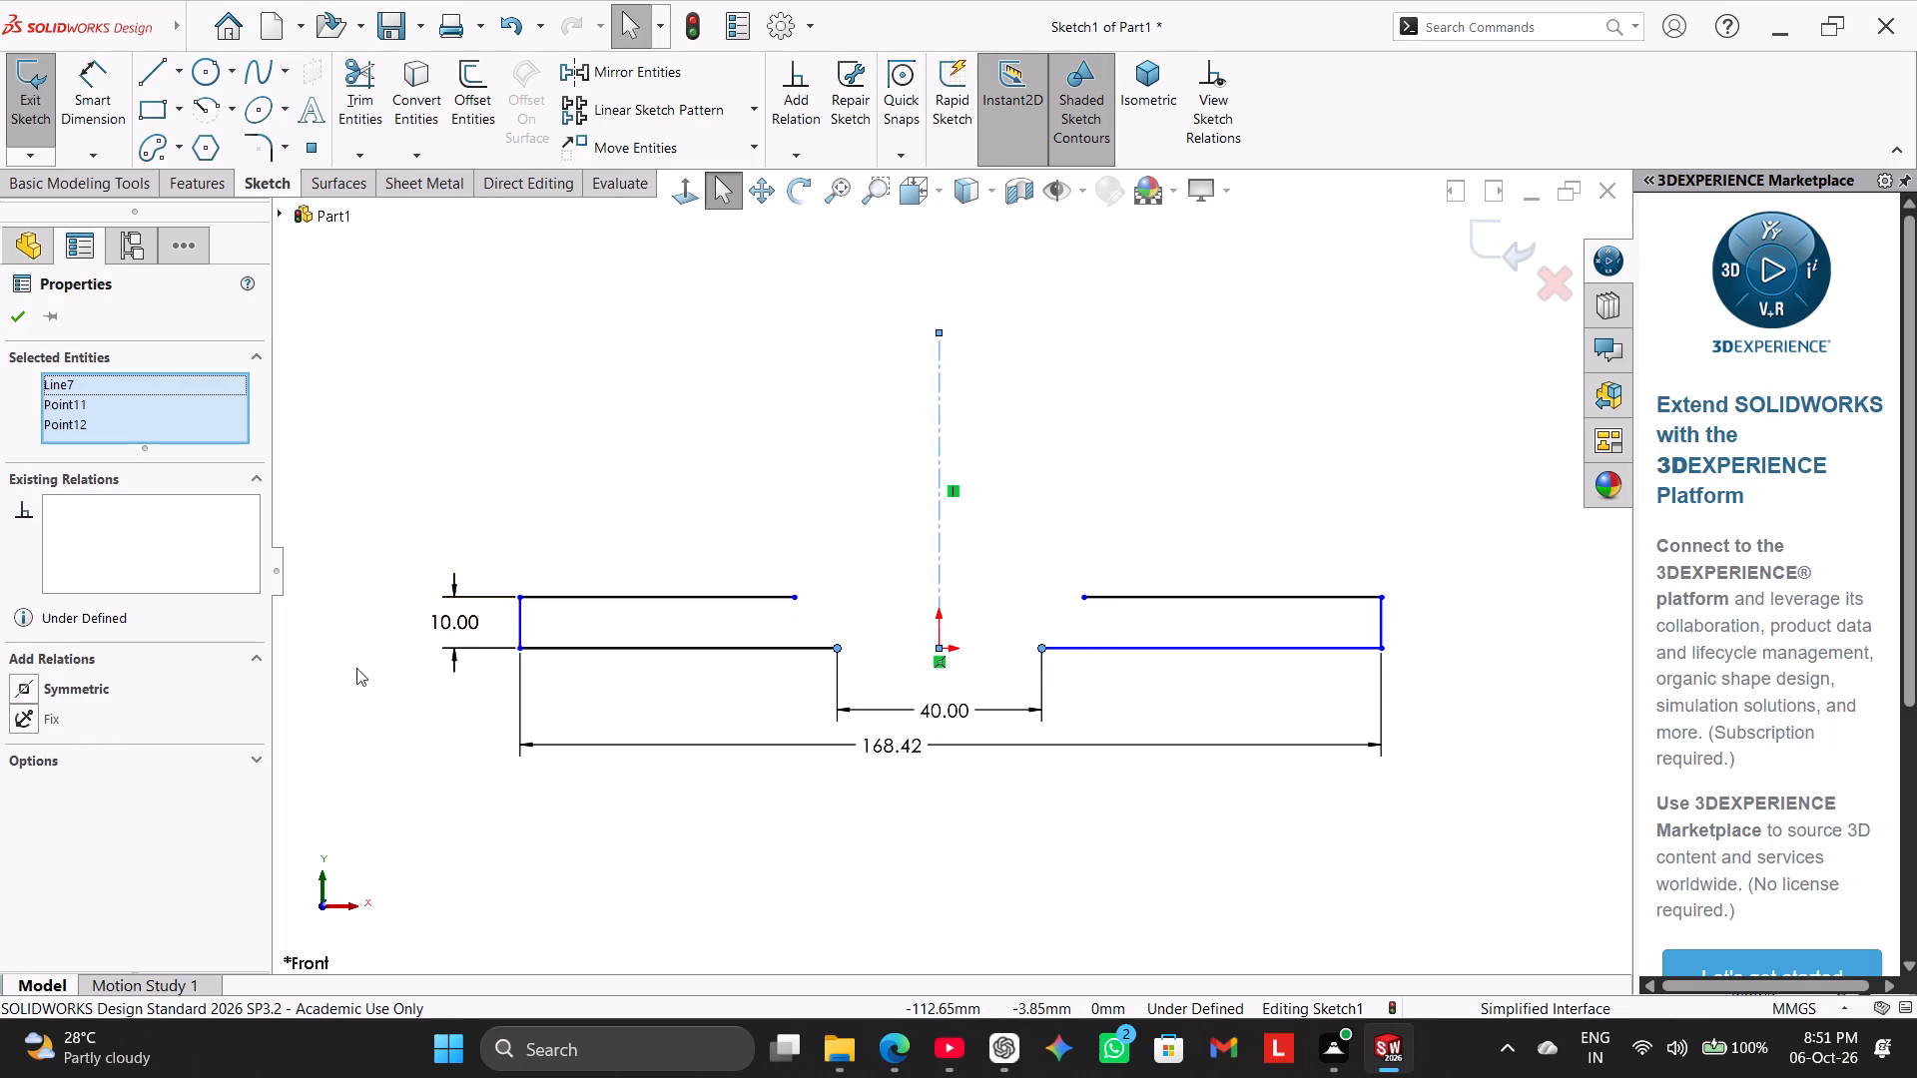
{"action": "left_click", "coordinate": [93, 687]}
{"action": "left_click", "coordinate": [459, 374]}
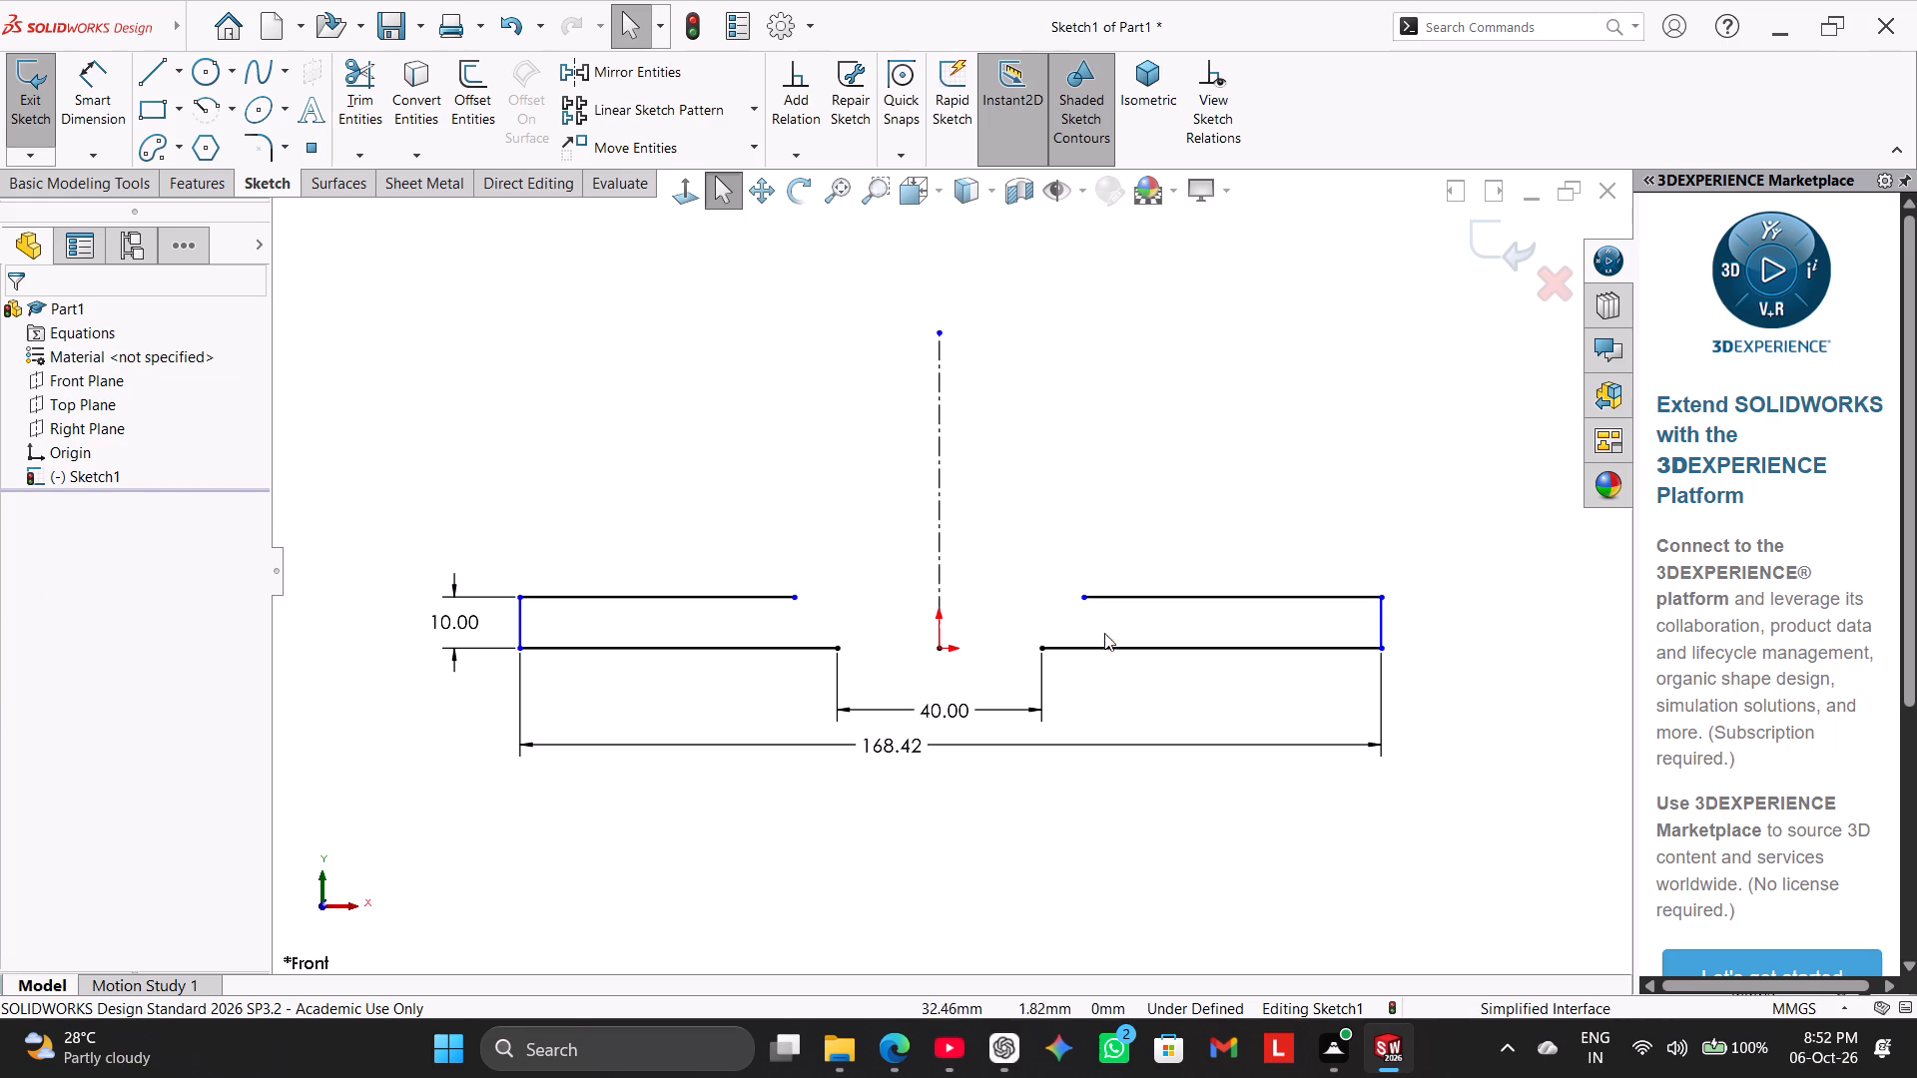
Make the inner endpoints of the left and right top lines symmetric about the vertical centerline.
{"action": "left_click", "coordinate": [1087, 600], "text": "ctrl"}
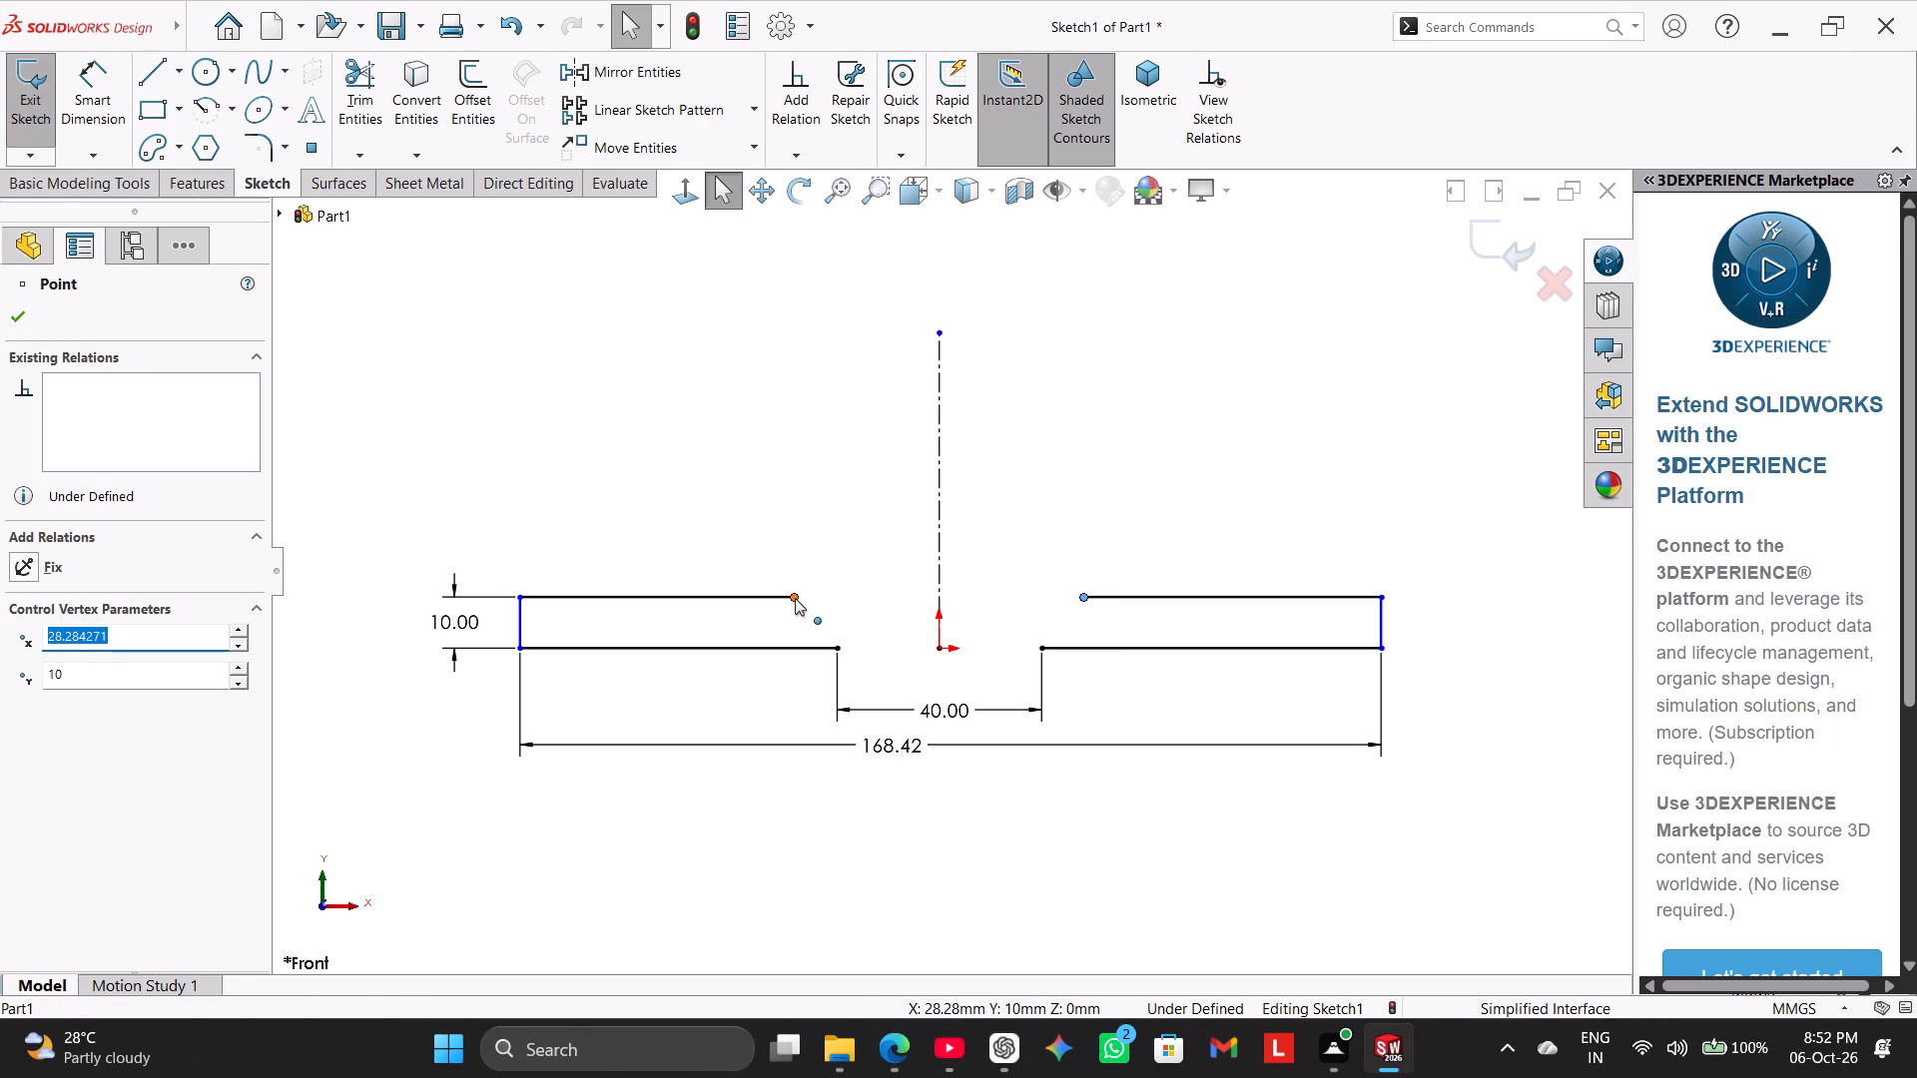
{"action": "left_click", "coordinate": [795, 598], "text": "ctrl"}
{"action": "left_click", "coordinate": [935, 474], "text": "ctrl"}
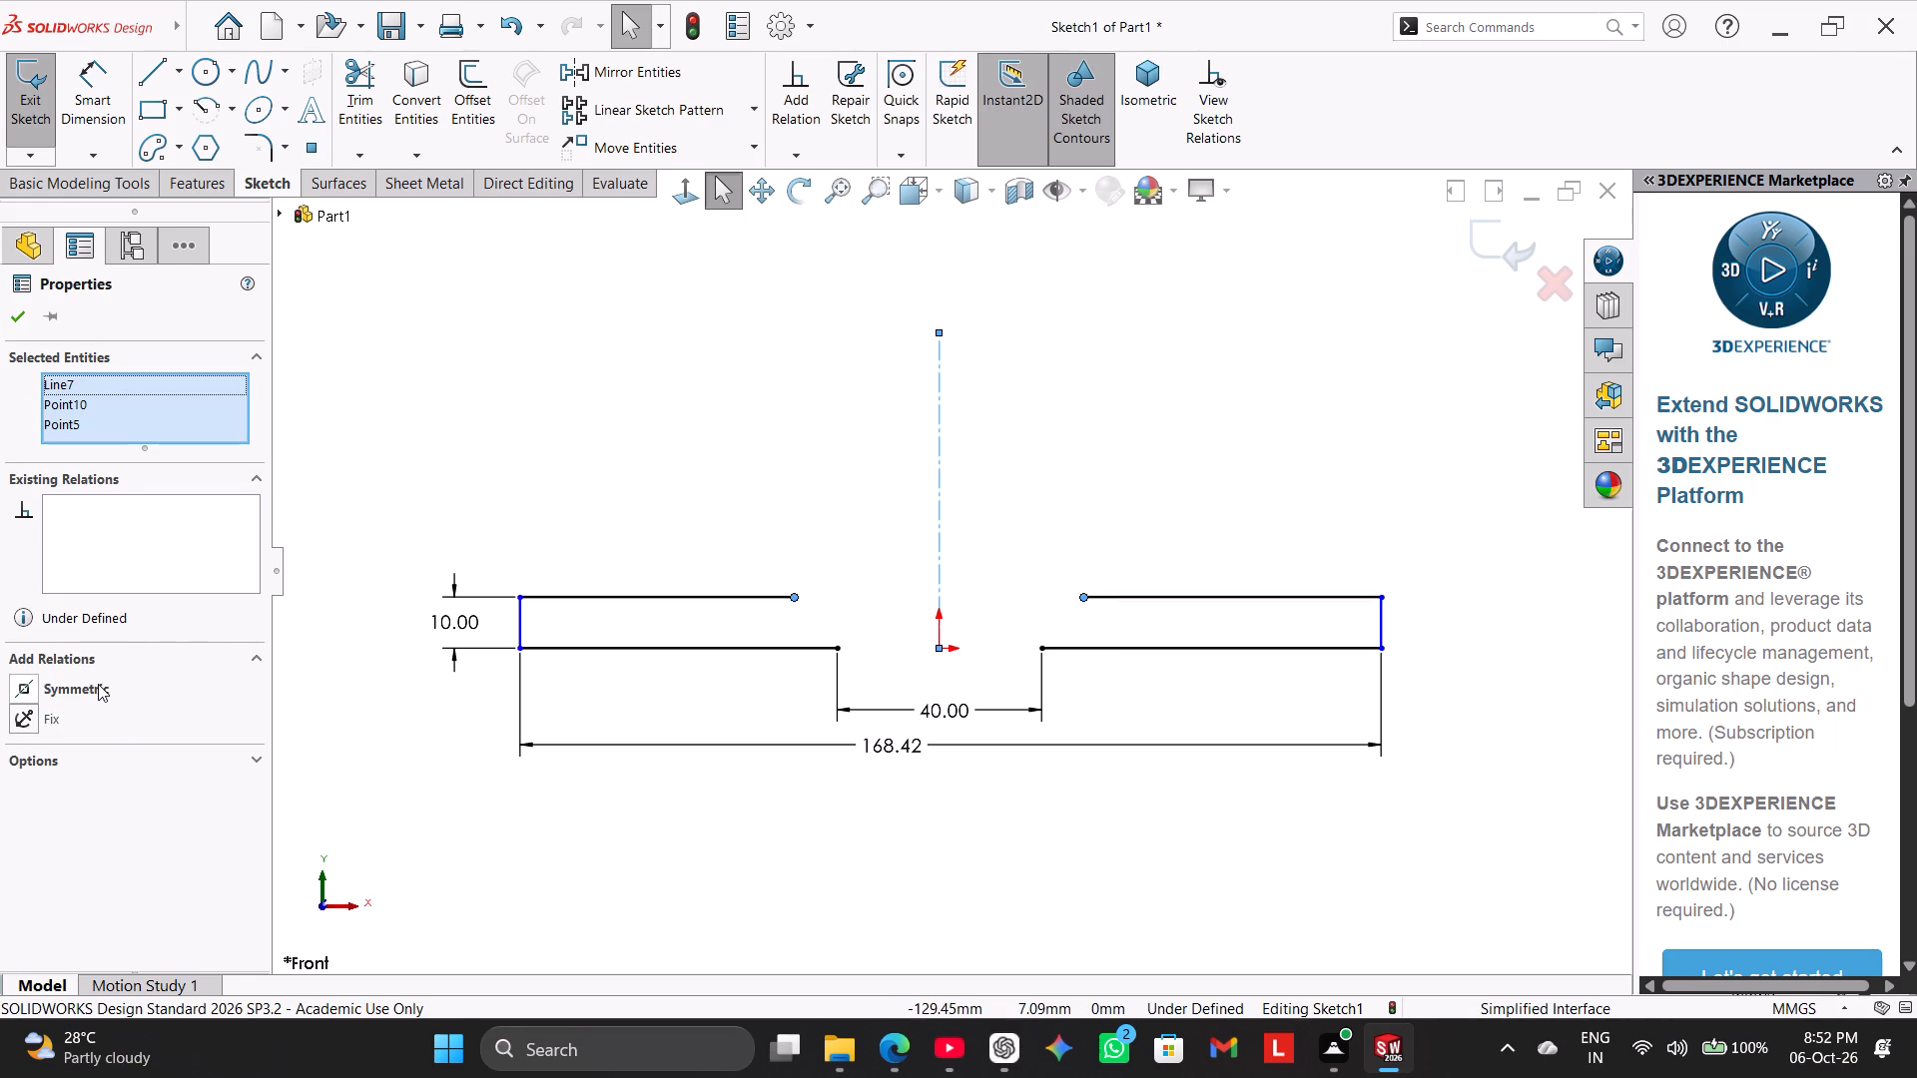
{"action": "left_click", "coordinate": [95, 687]}
{"action": "left_click", "coordinate": [350, 439]}
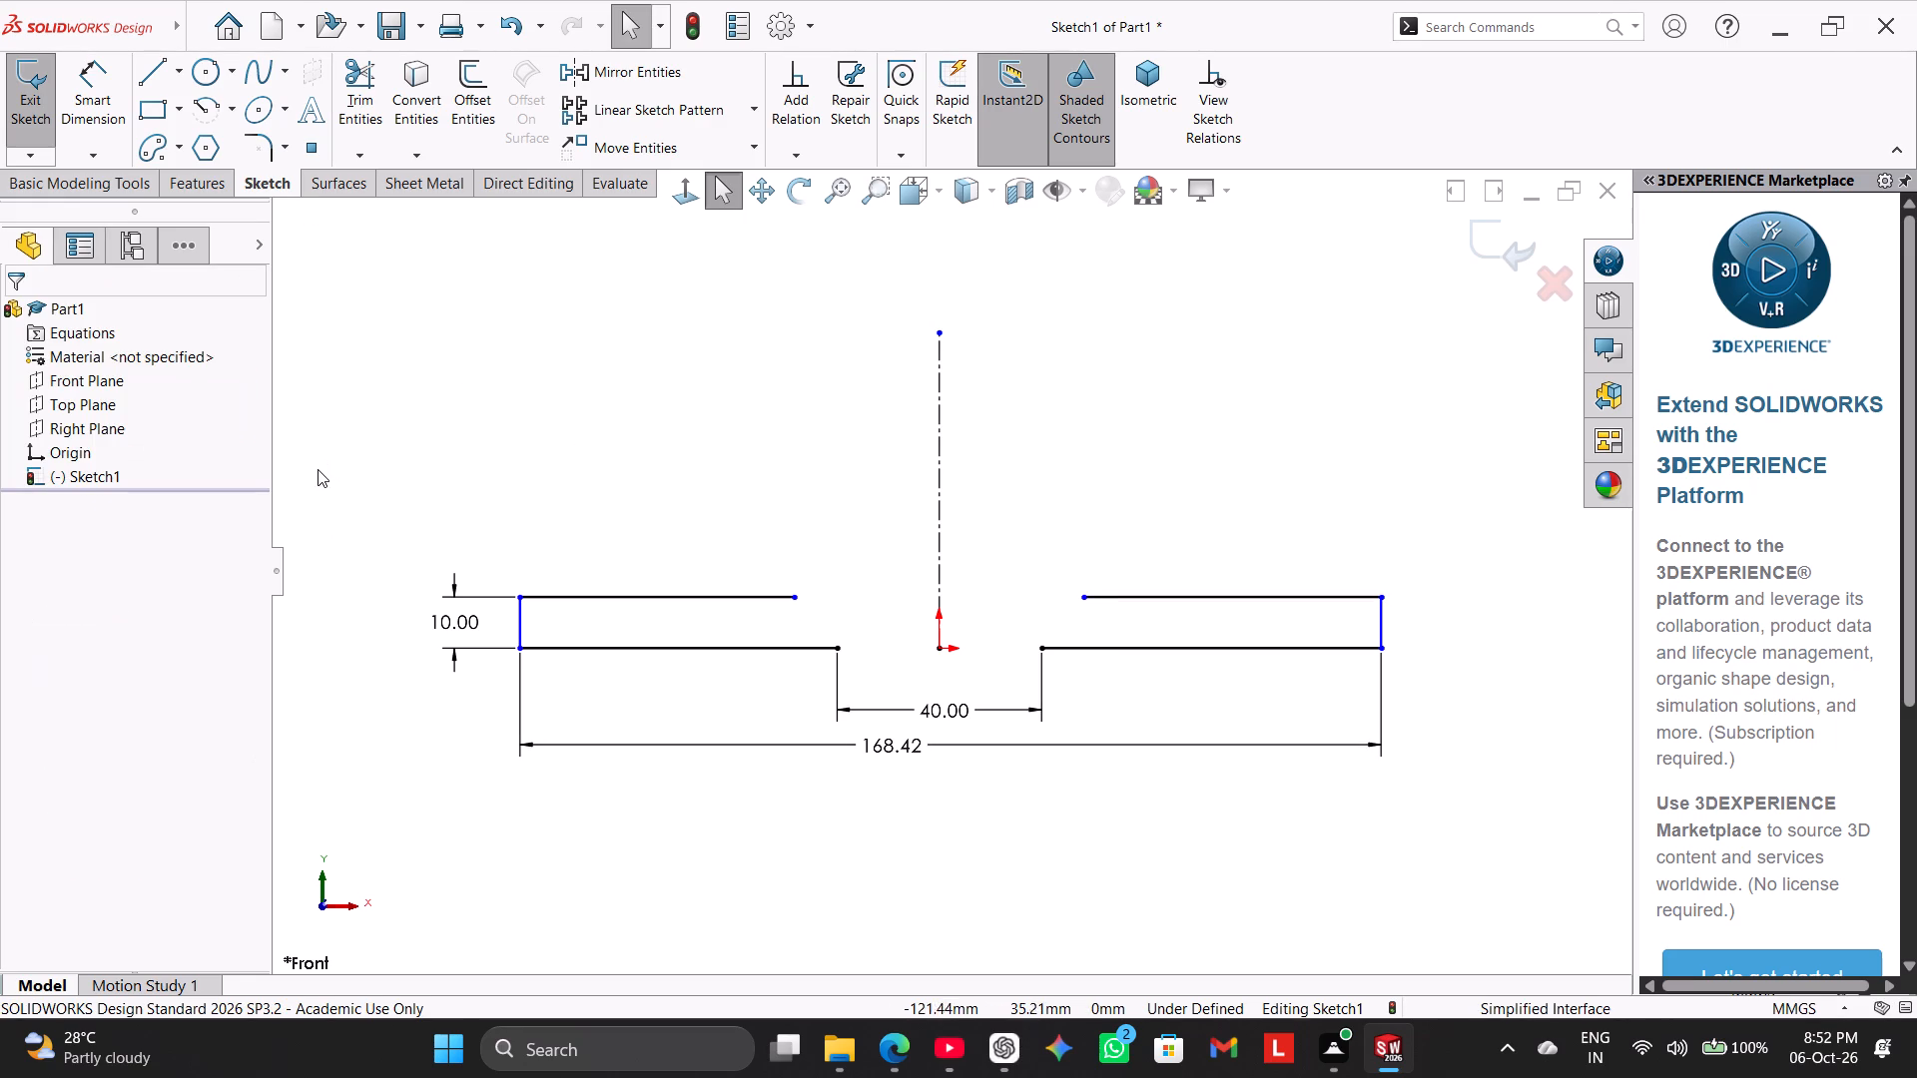
Sketch a 3 point arc bulging upward between the inner endpoints of the bottom lines, with a radius of about 20.9 mm.
{"action": "left_click", "coordinate": [227, 100]}
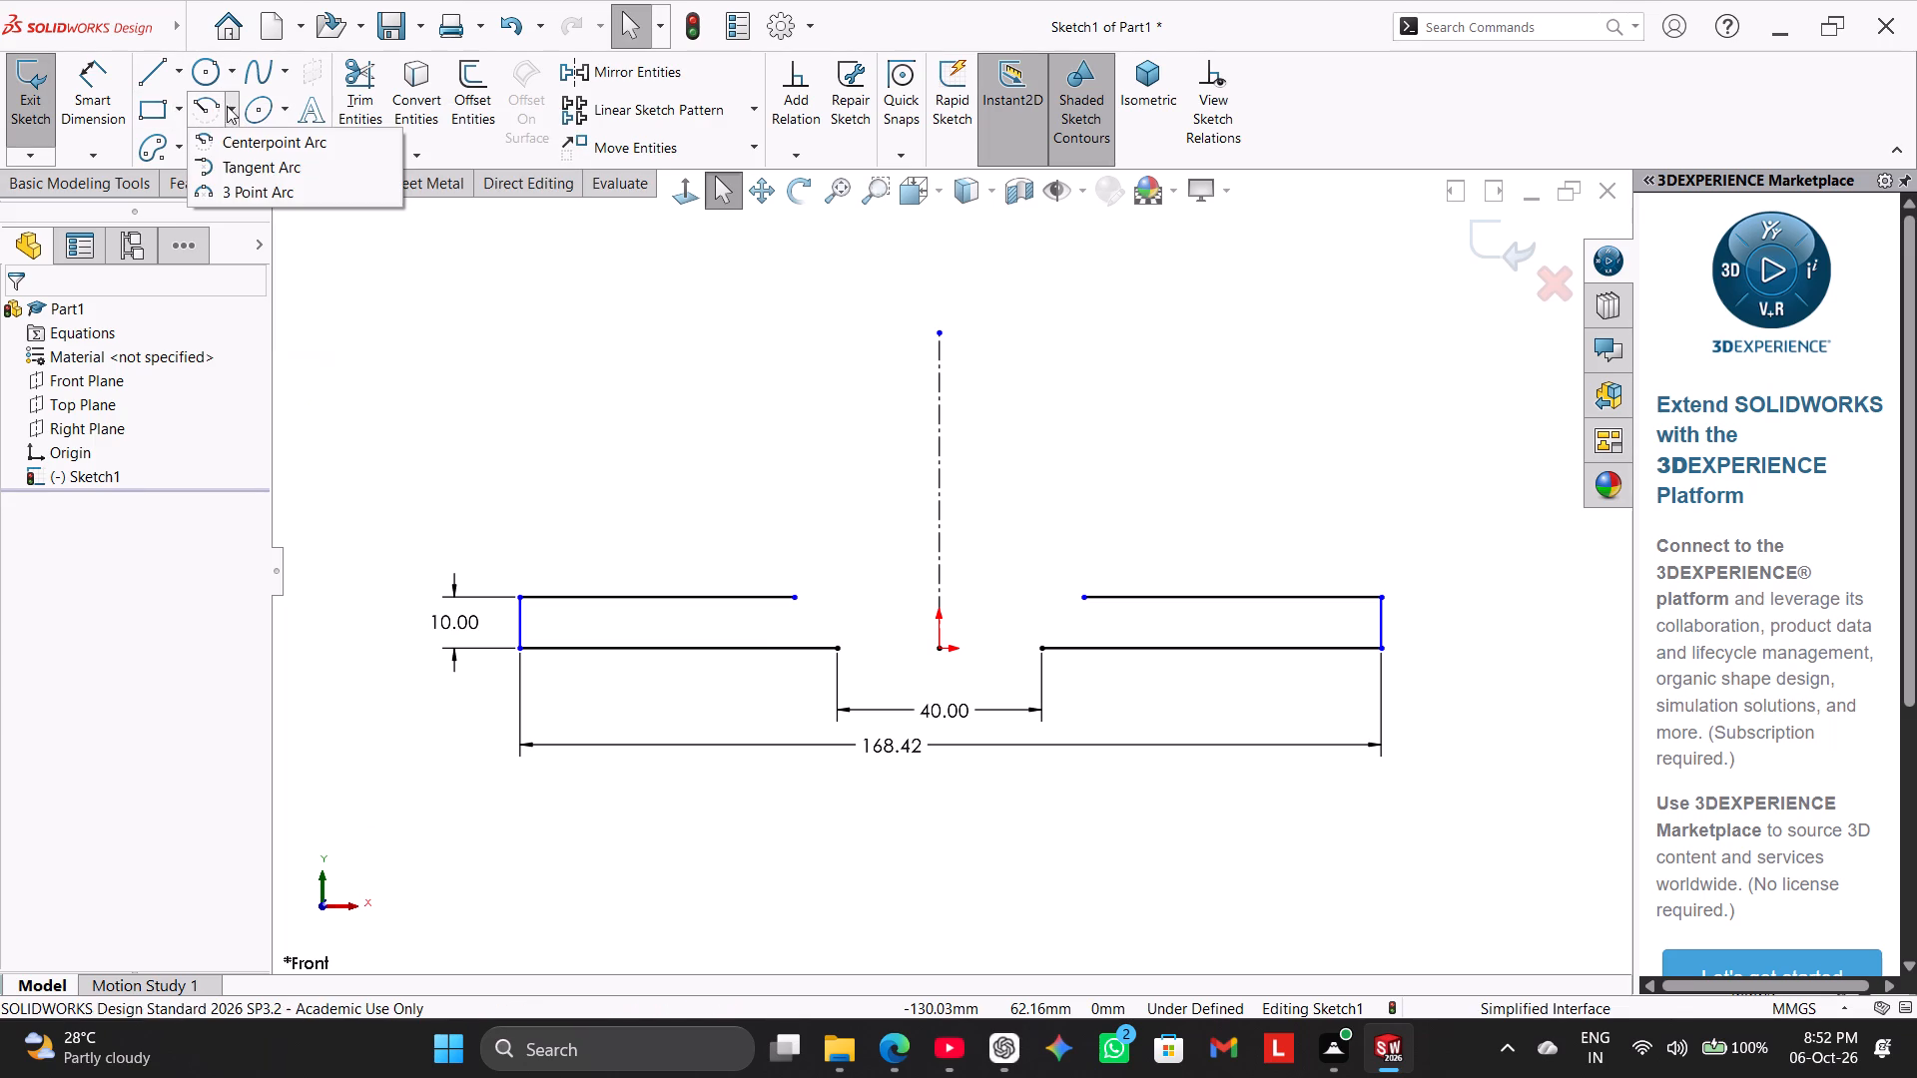
{"action": "left_click", "coordinate": [252, 189]}
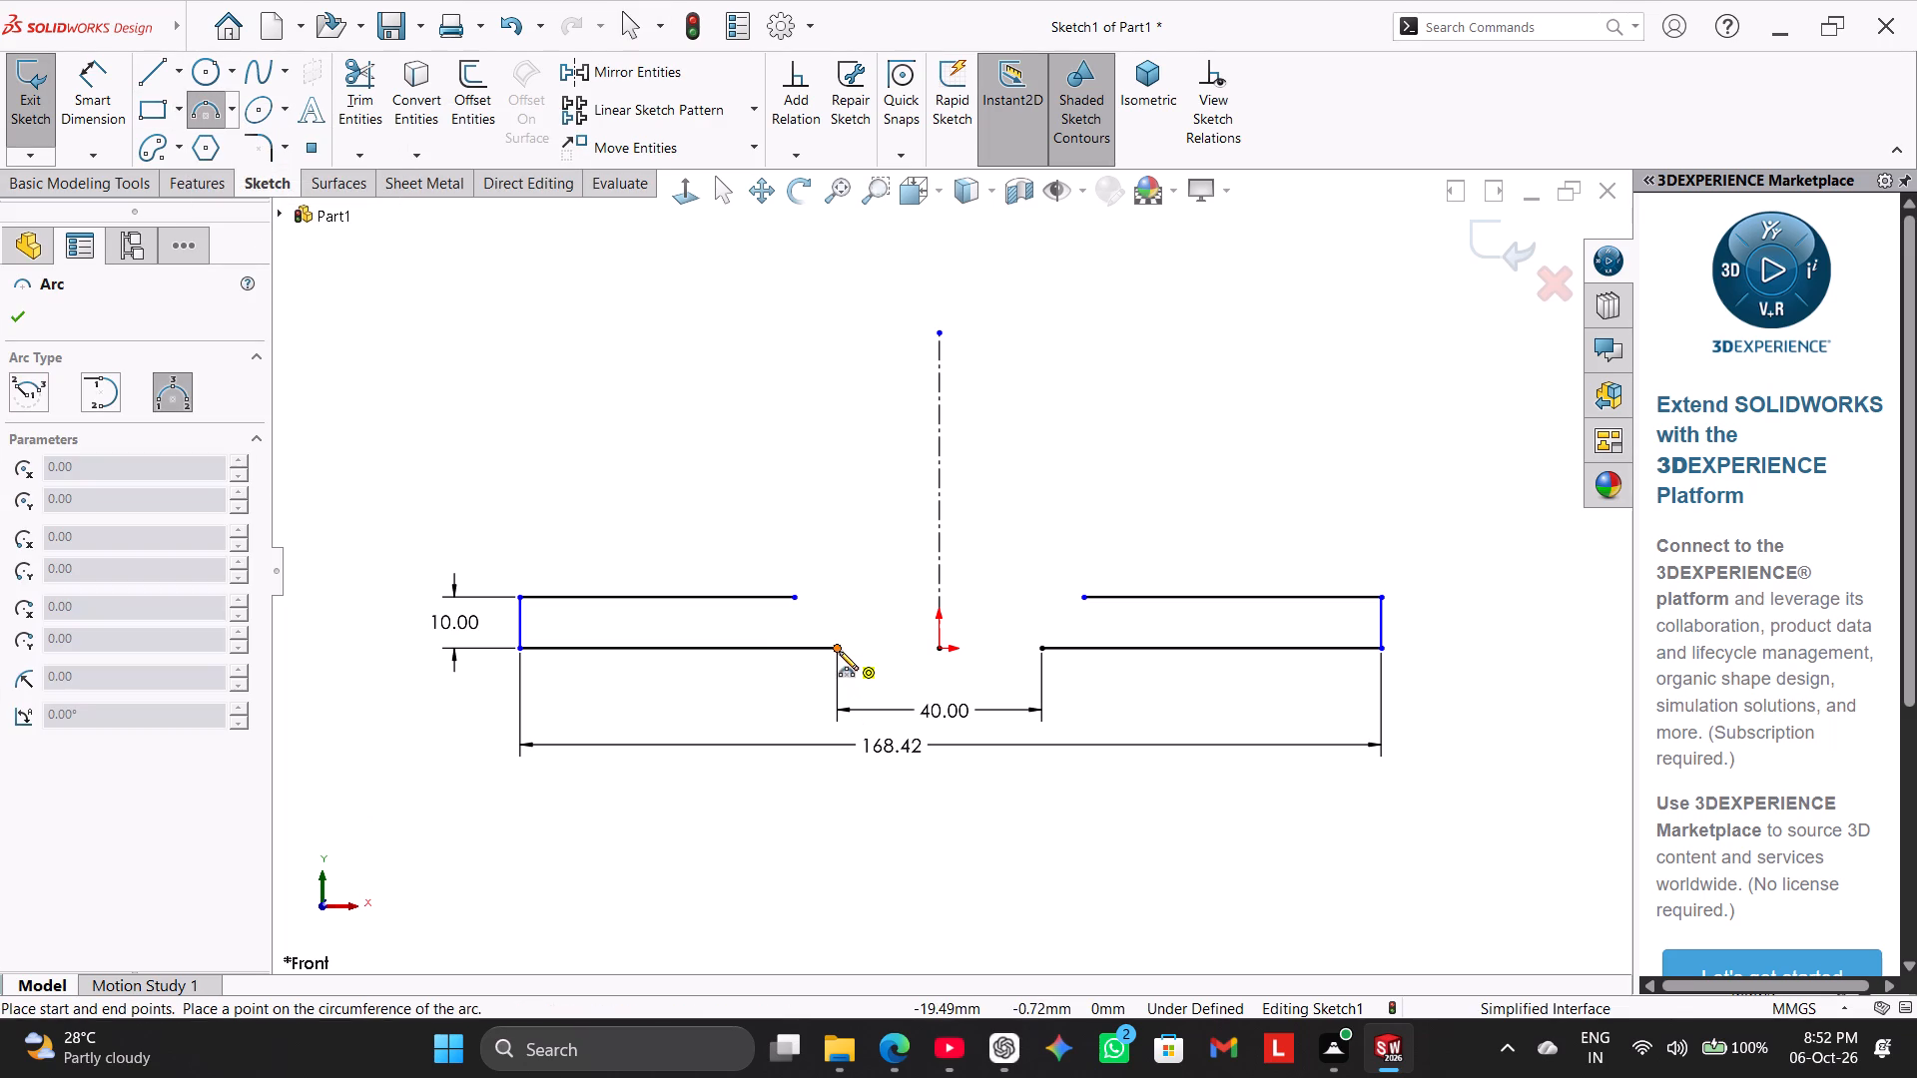
{"action": "left_click", "coordinate": [839, 651]}
{"action": "left_click", "coordinate": [1043, 645]}
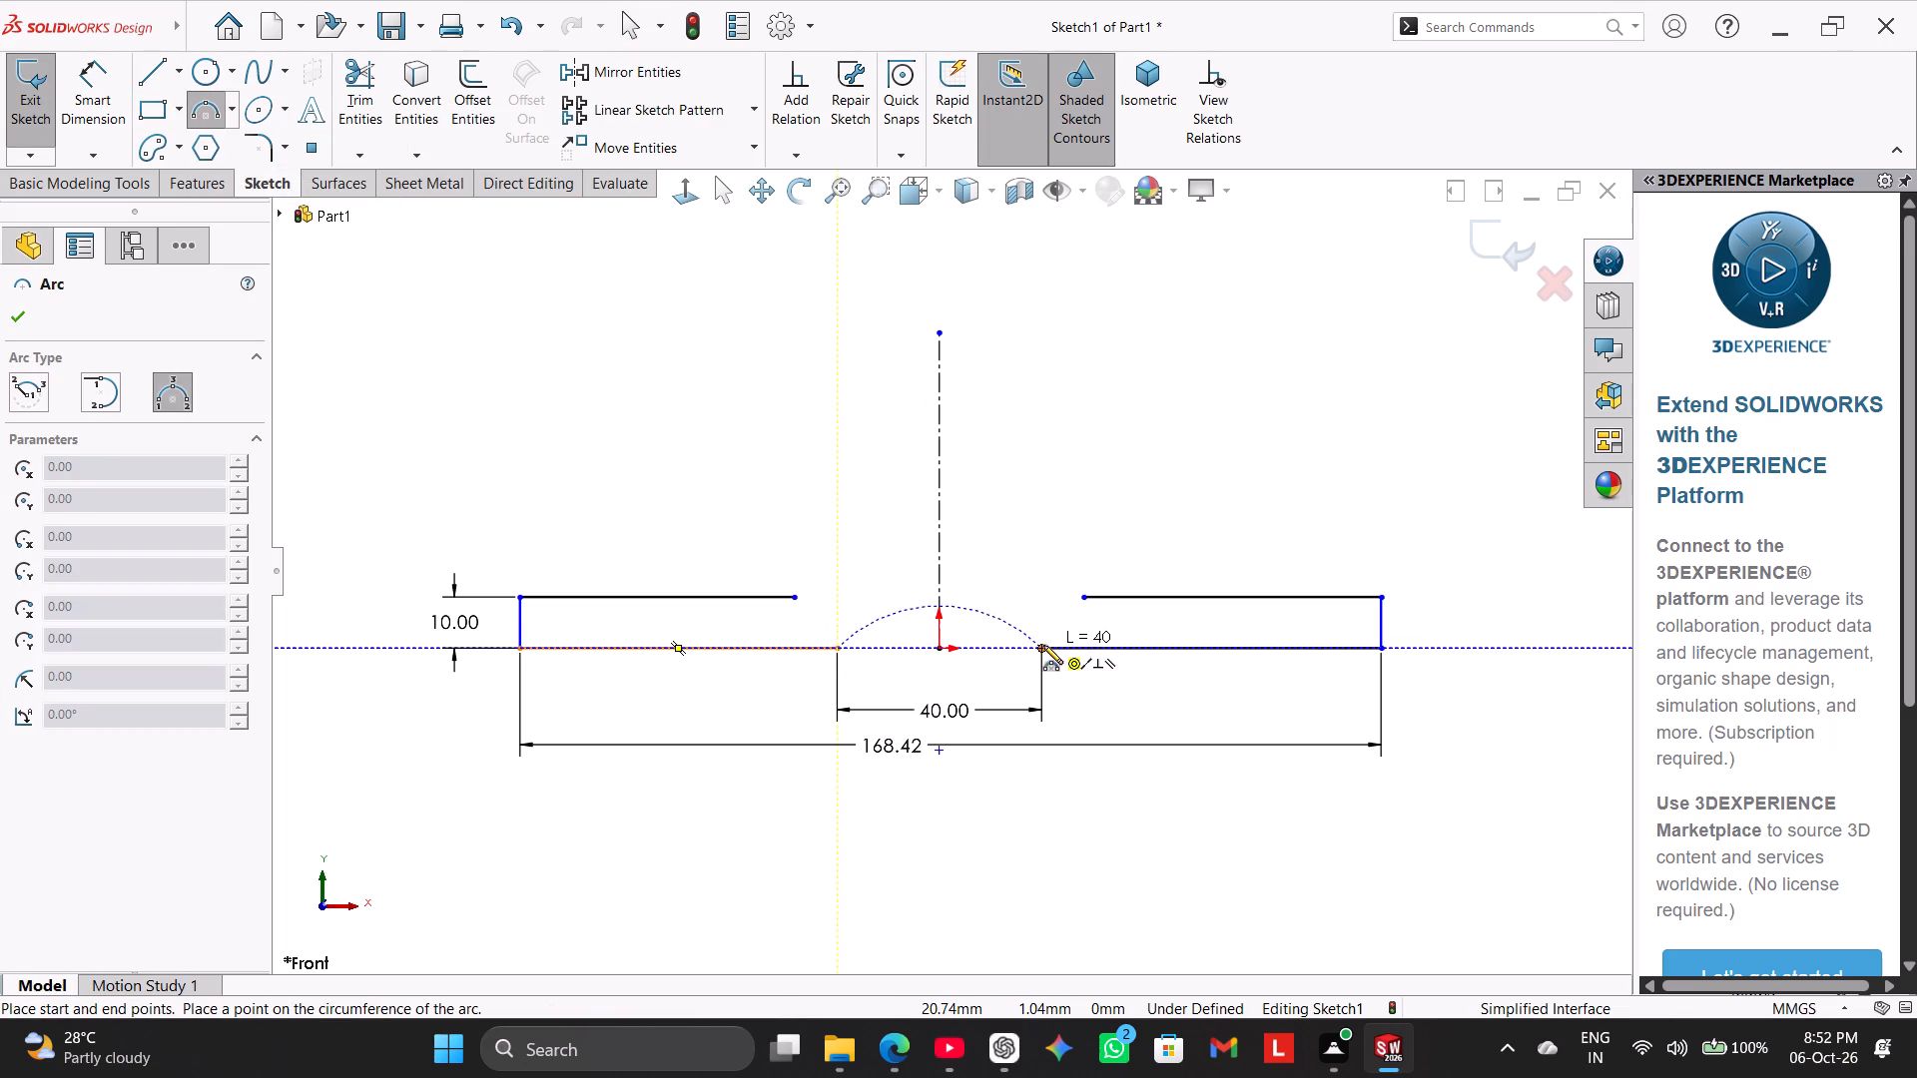
{"action": "left_click", "coordinate": [954, 572]}
{"action": "right_click", "coordinate": [836, 531]}
{"action": "left_click", "coordinate": [860, 543]}
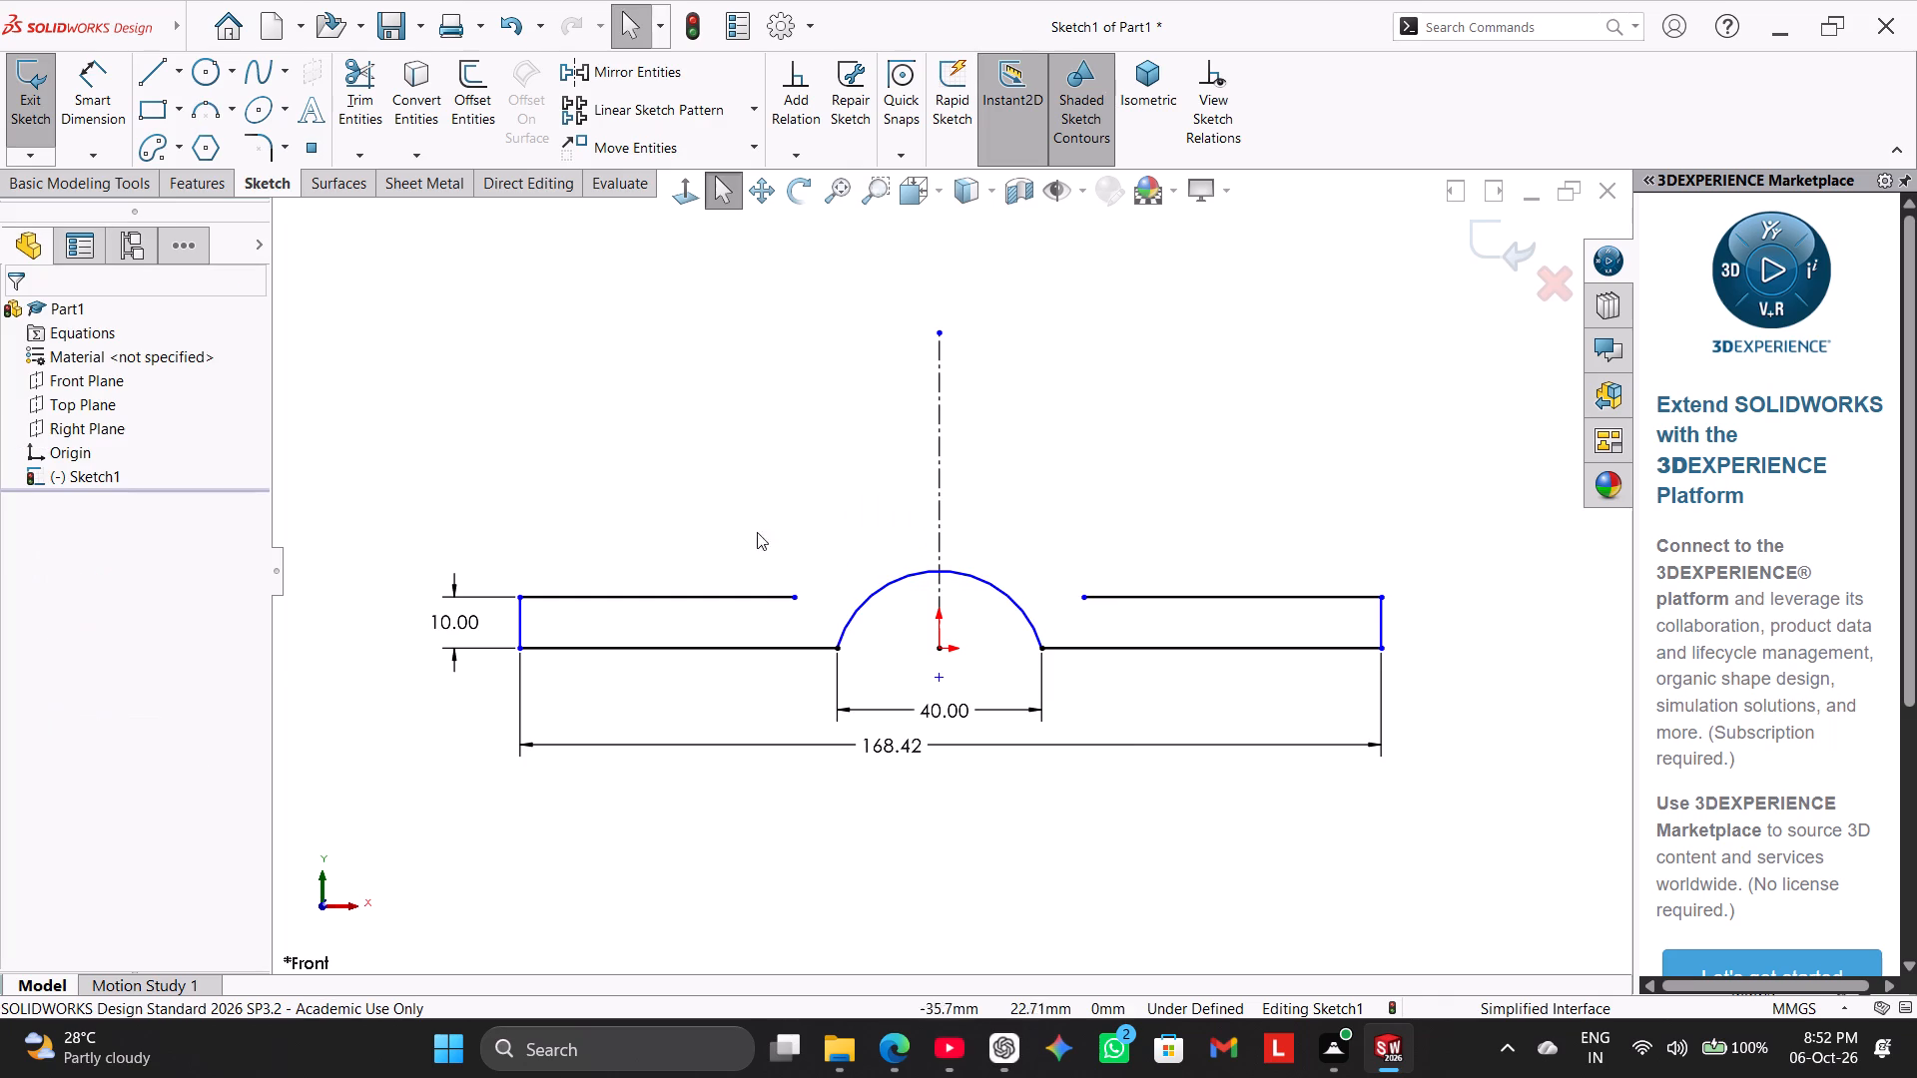
{"action": "left_click", "coordinate": [736, 390]}
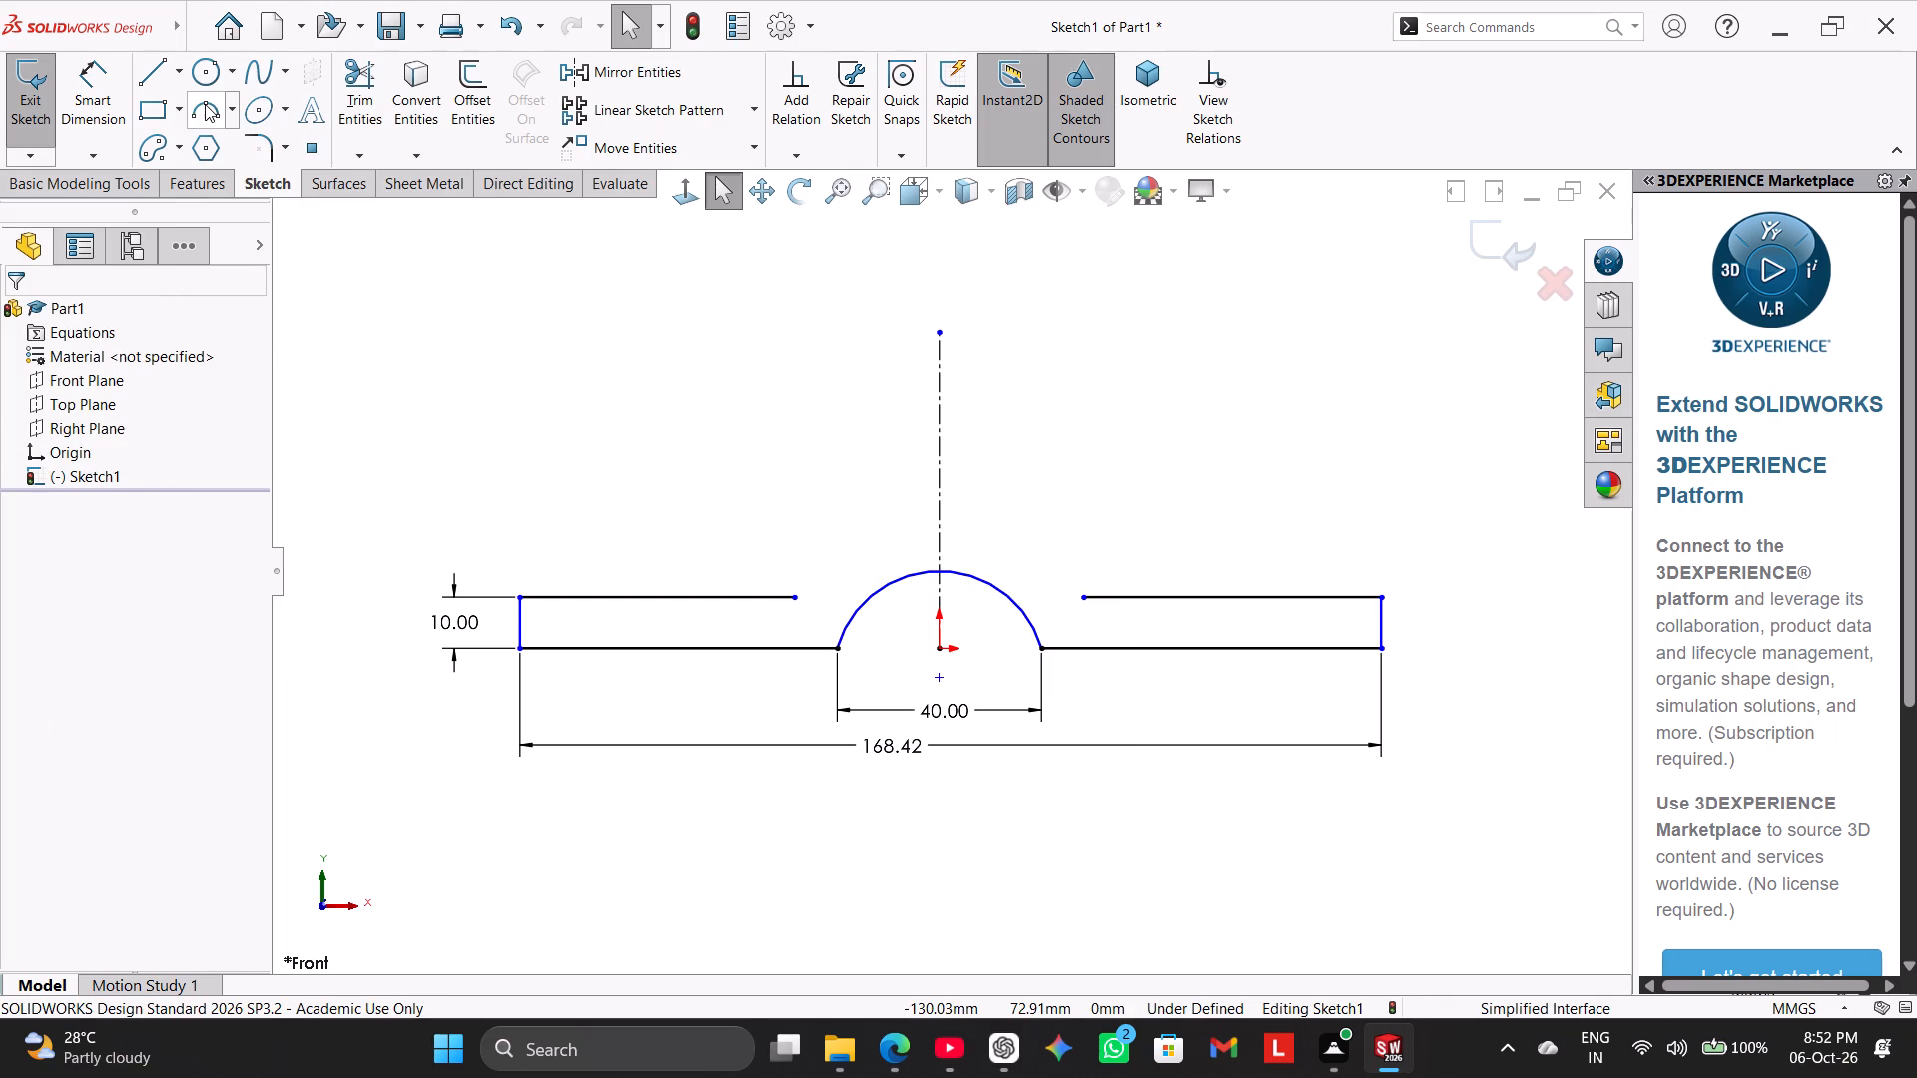
Sketch a 3 point arc bulging upward between the inner endpoints of the top lines, with a radius of about 29.8 mm.
{"action": "left_click", "coordinate": [205, 104]}
{"action": "left_click", "coordinate": [794, 598]}
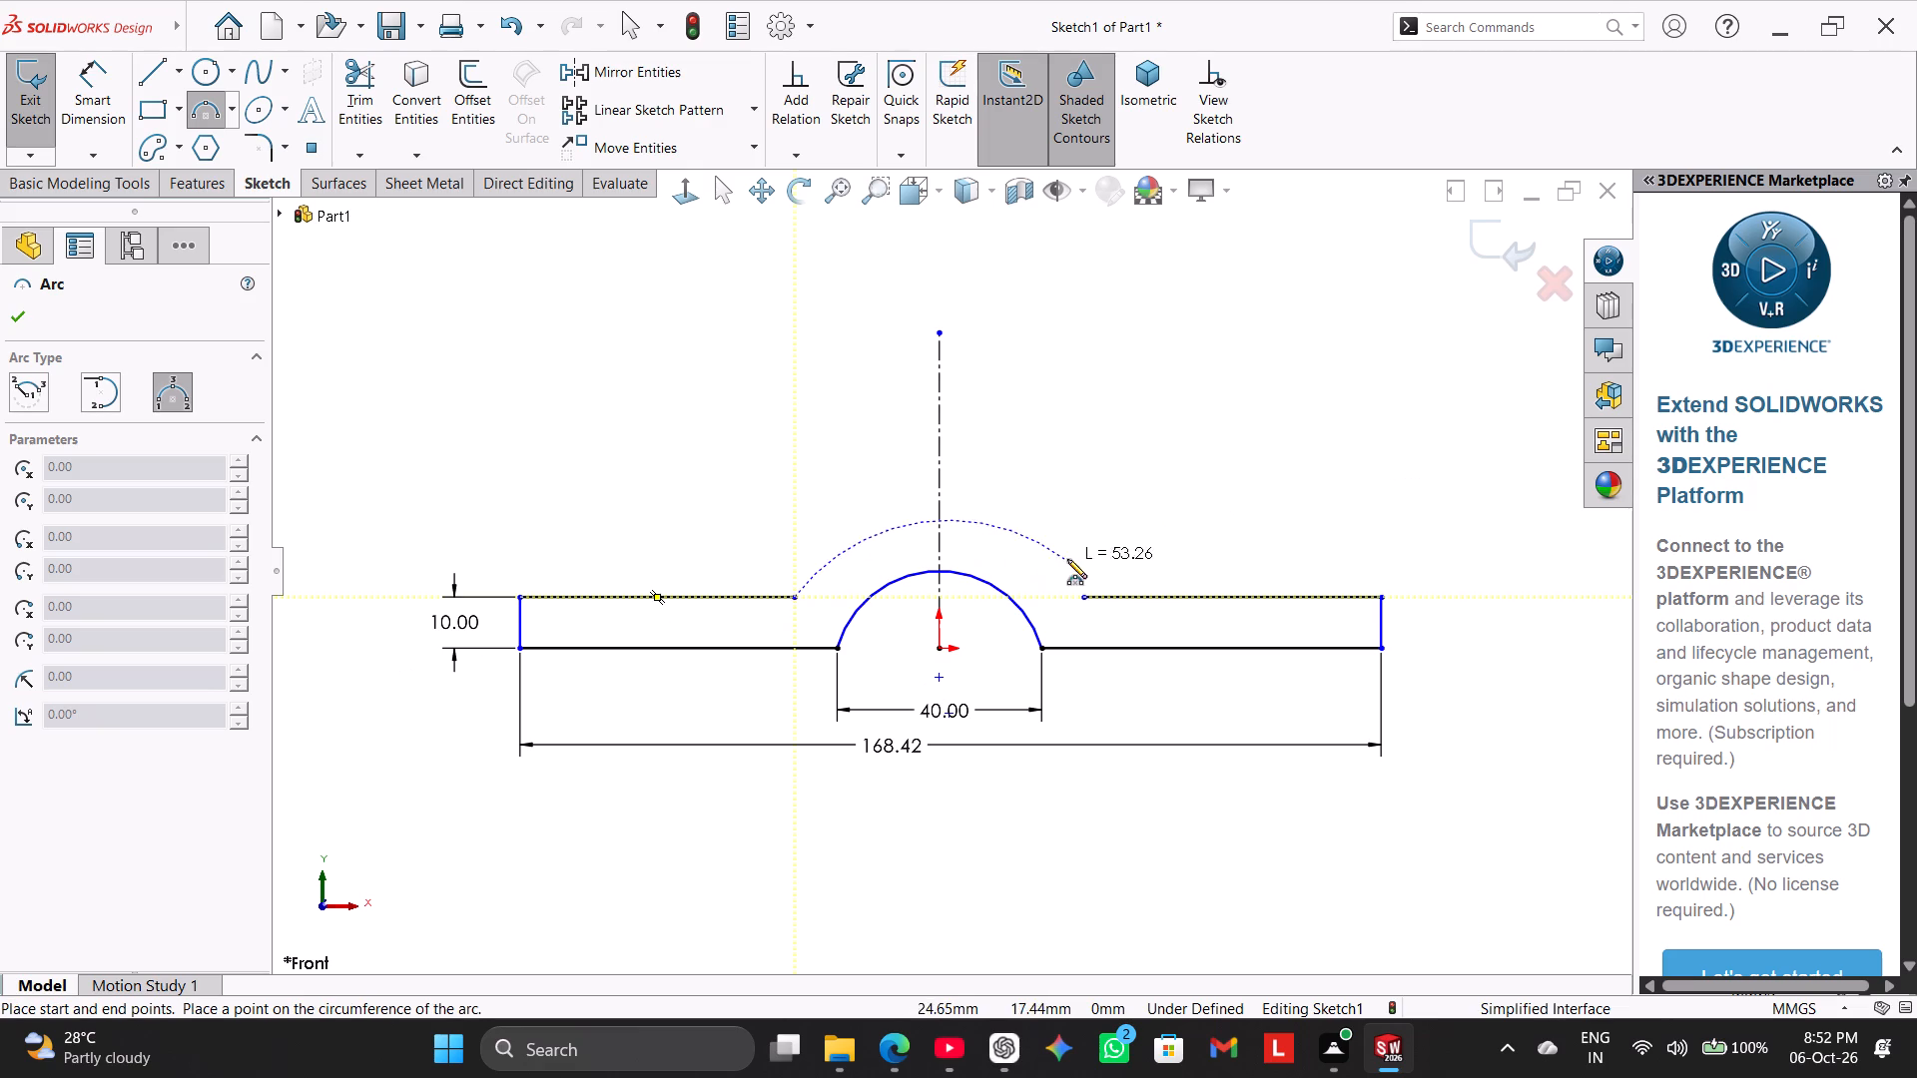
{"action": "left_click", "coordinate": [1088, 598]}
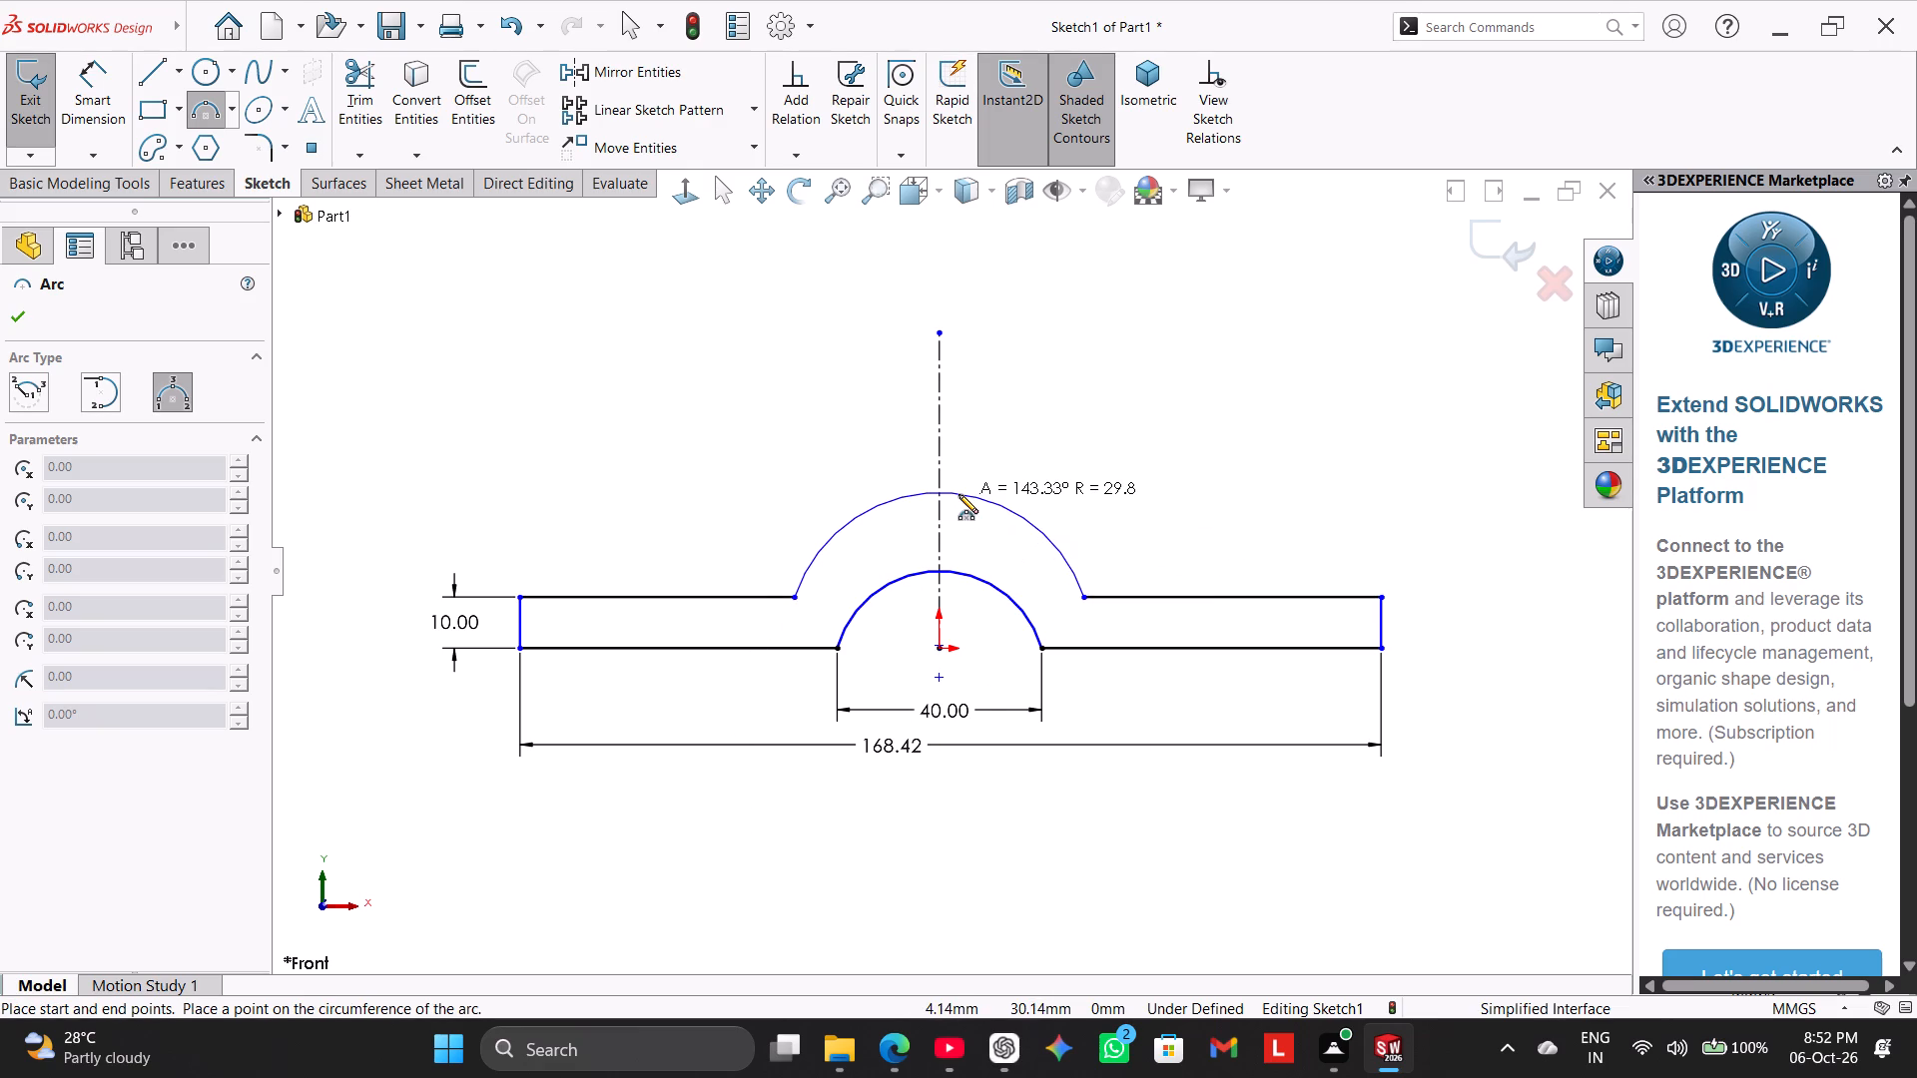
{"action": "left_click", "coordinate": [958, 494]}
{"action": "right_click", "coordinate": [767, 446]}
{"action": "left_click", "coordinate": [806, 457]}
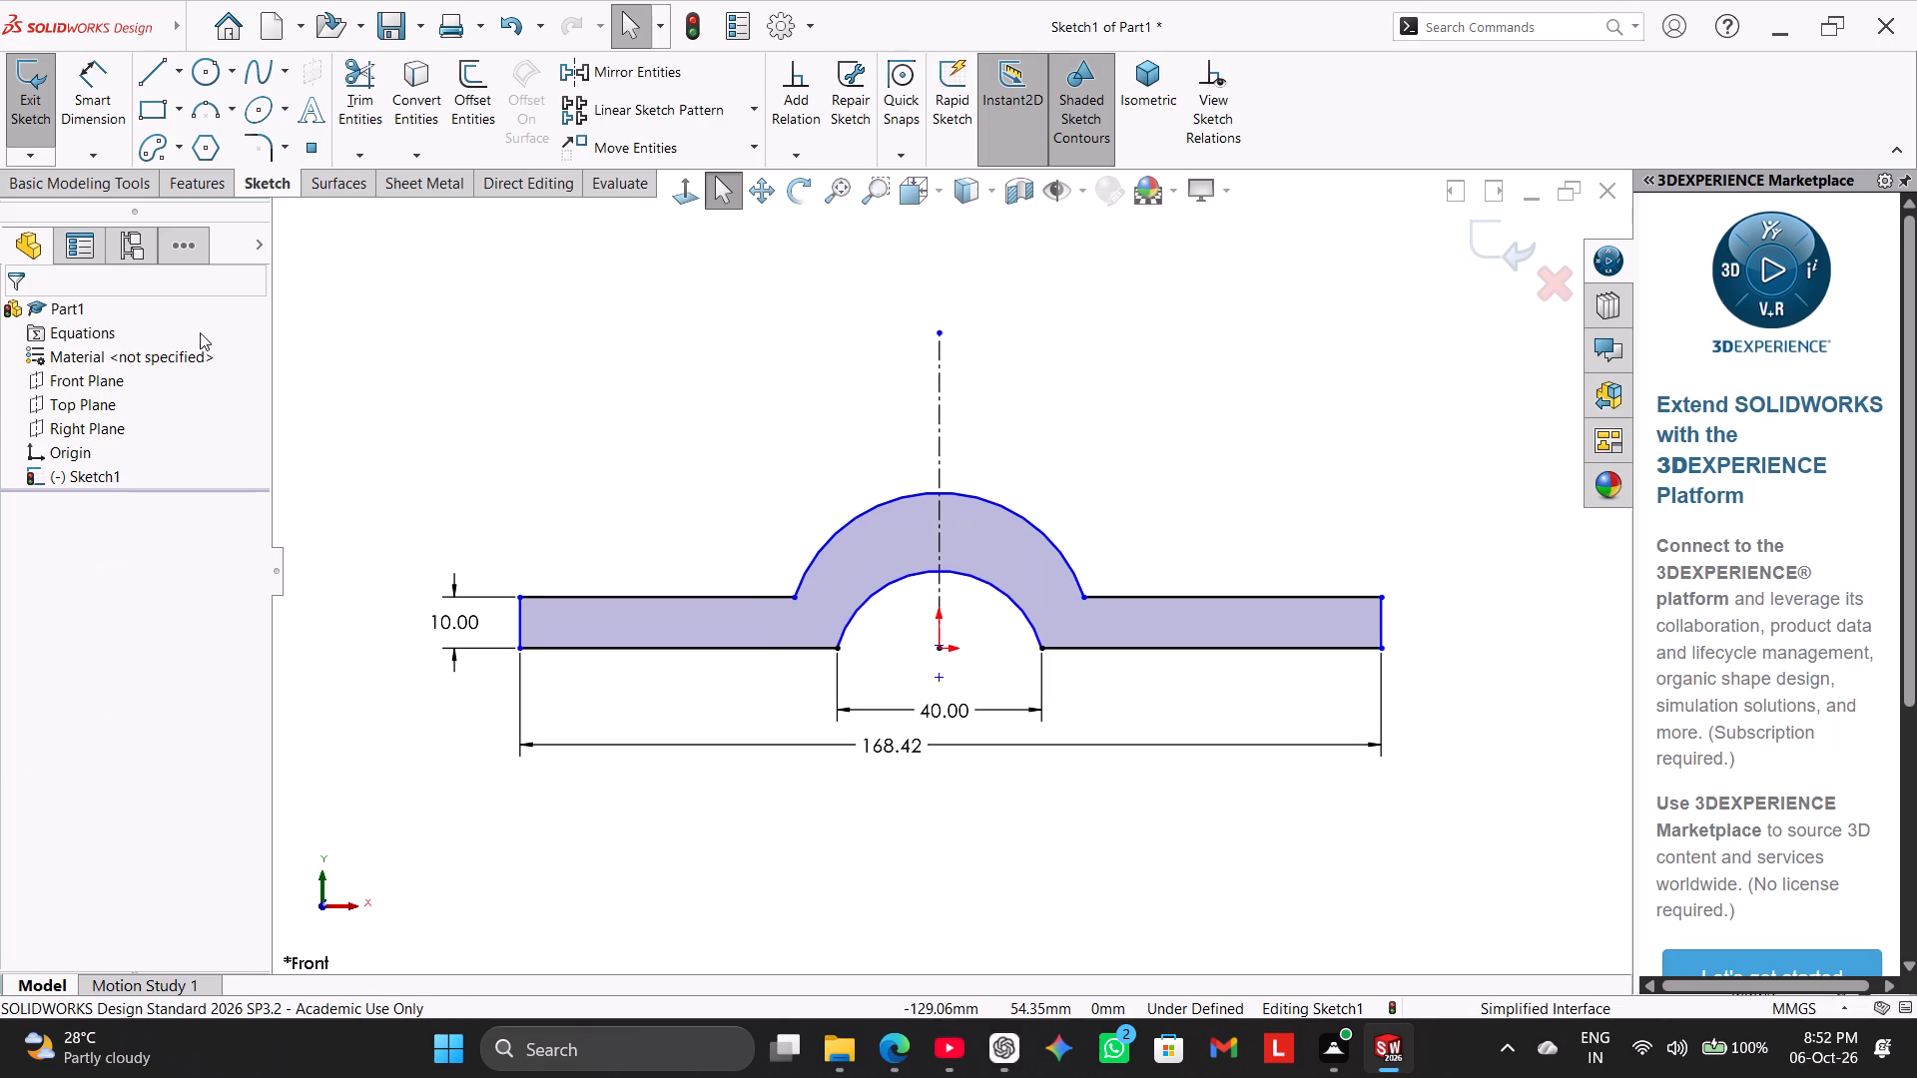
Dimension the outer arc's radius as 30 mm.
{"action": "left_click", "coordinate": [114, 88]}
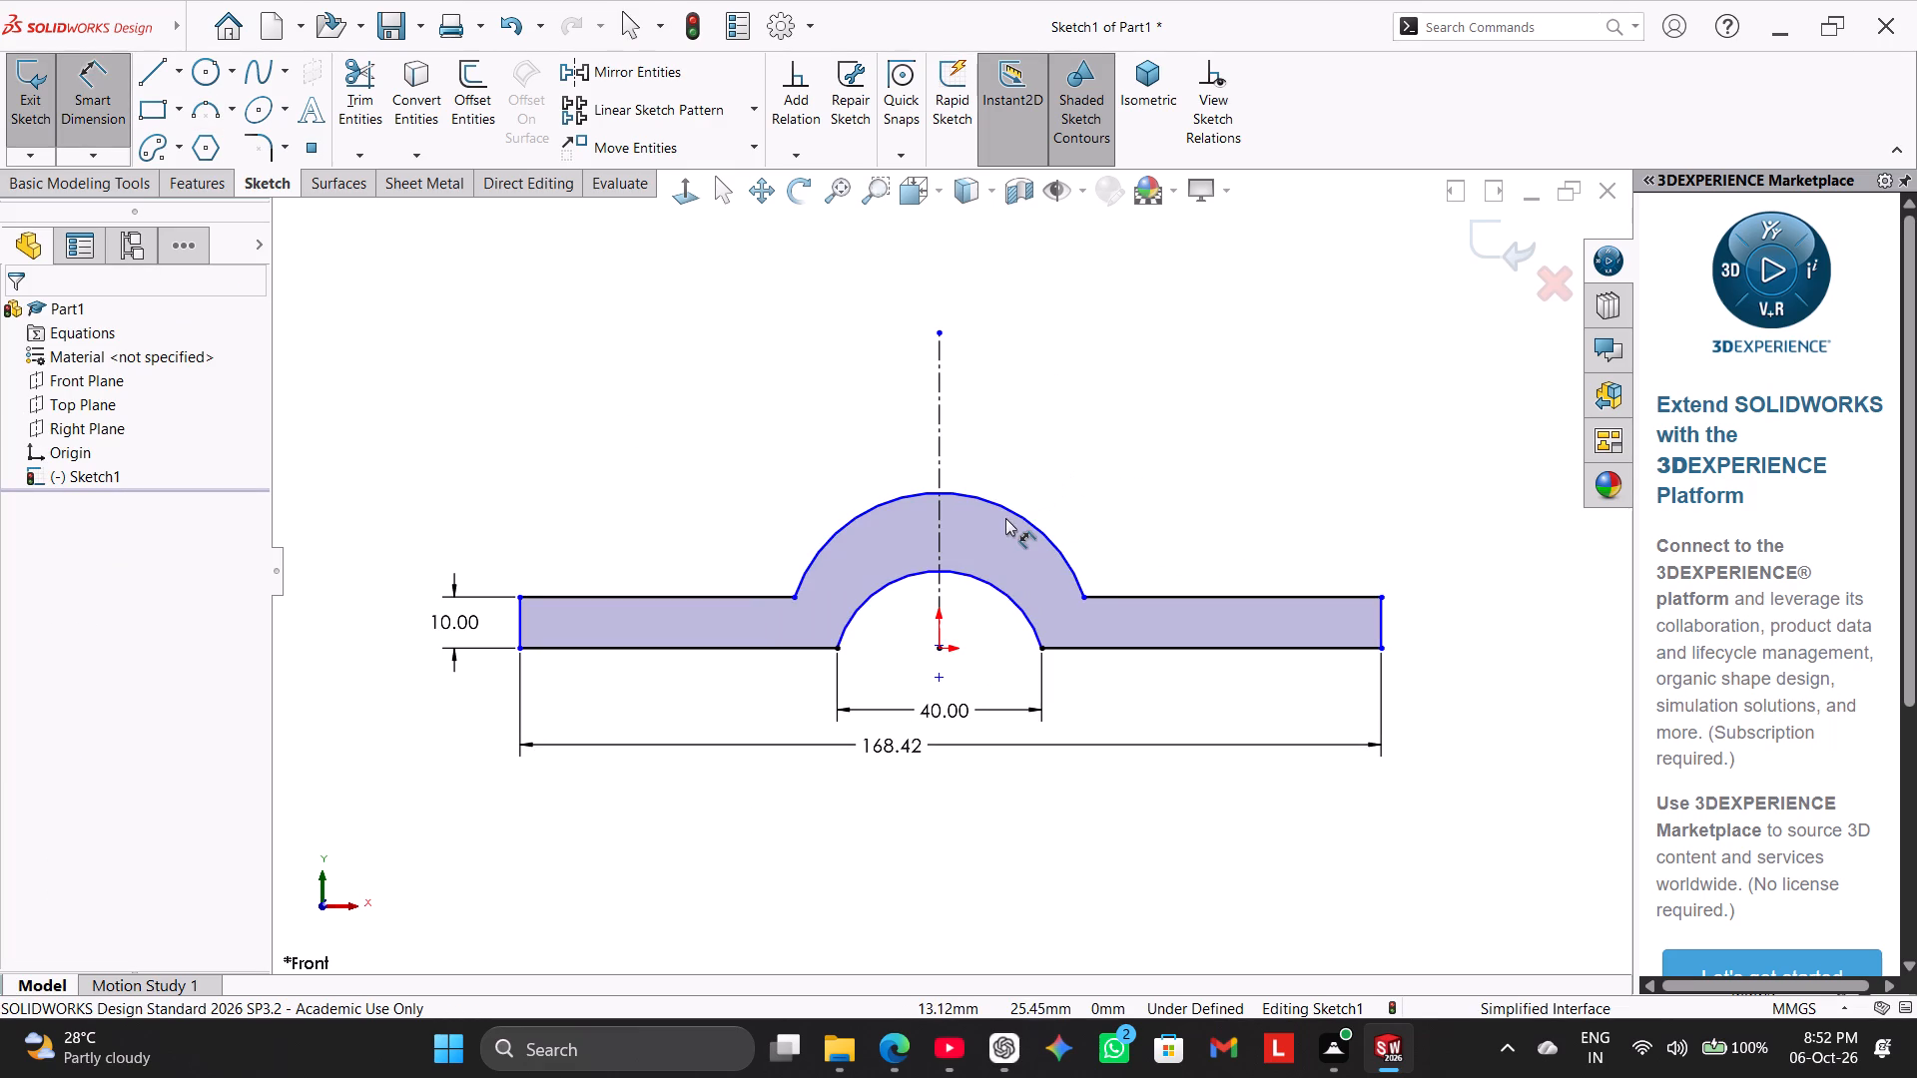
{"action": "left_click", "coordinate": [1003, 506]}
{"action": "left_click", "coordinate": [1086, 443]}
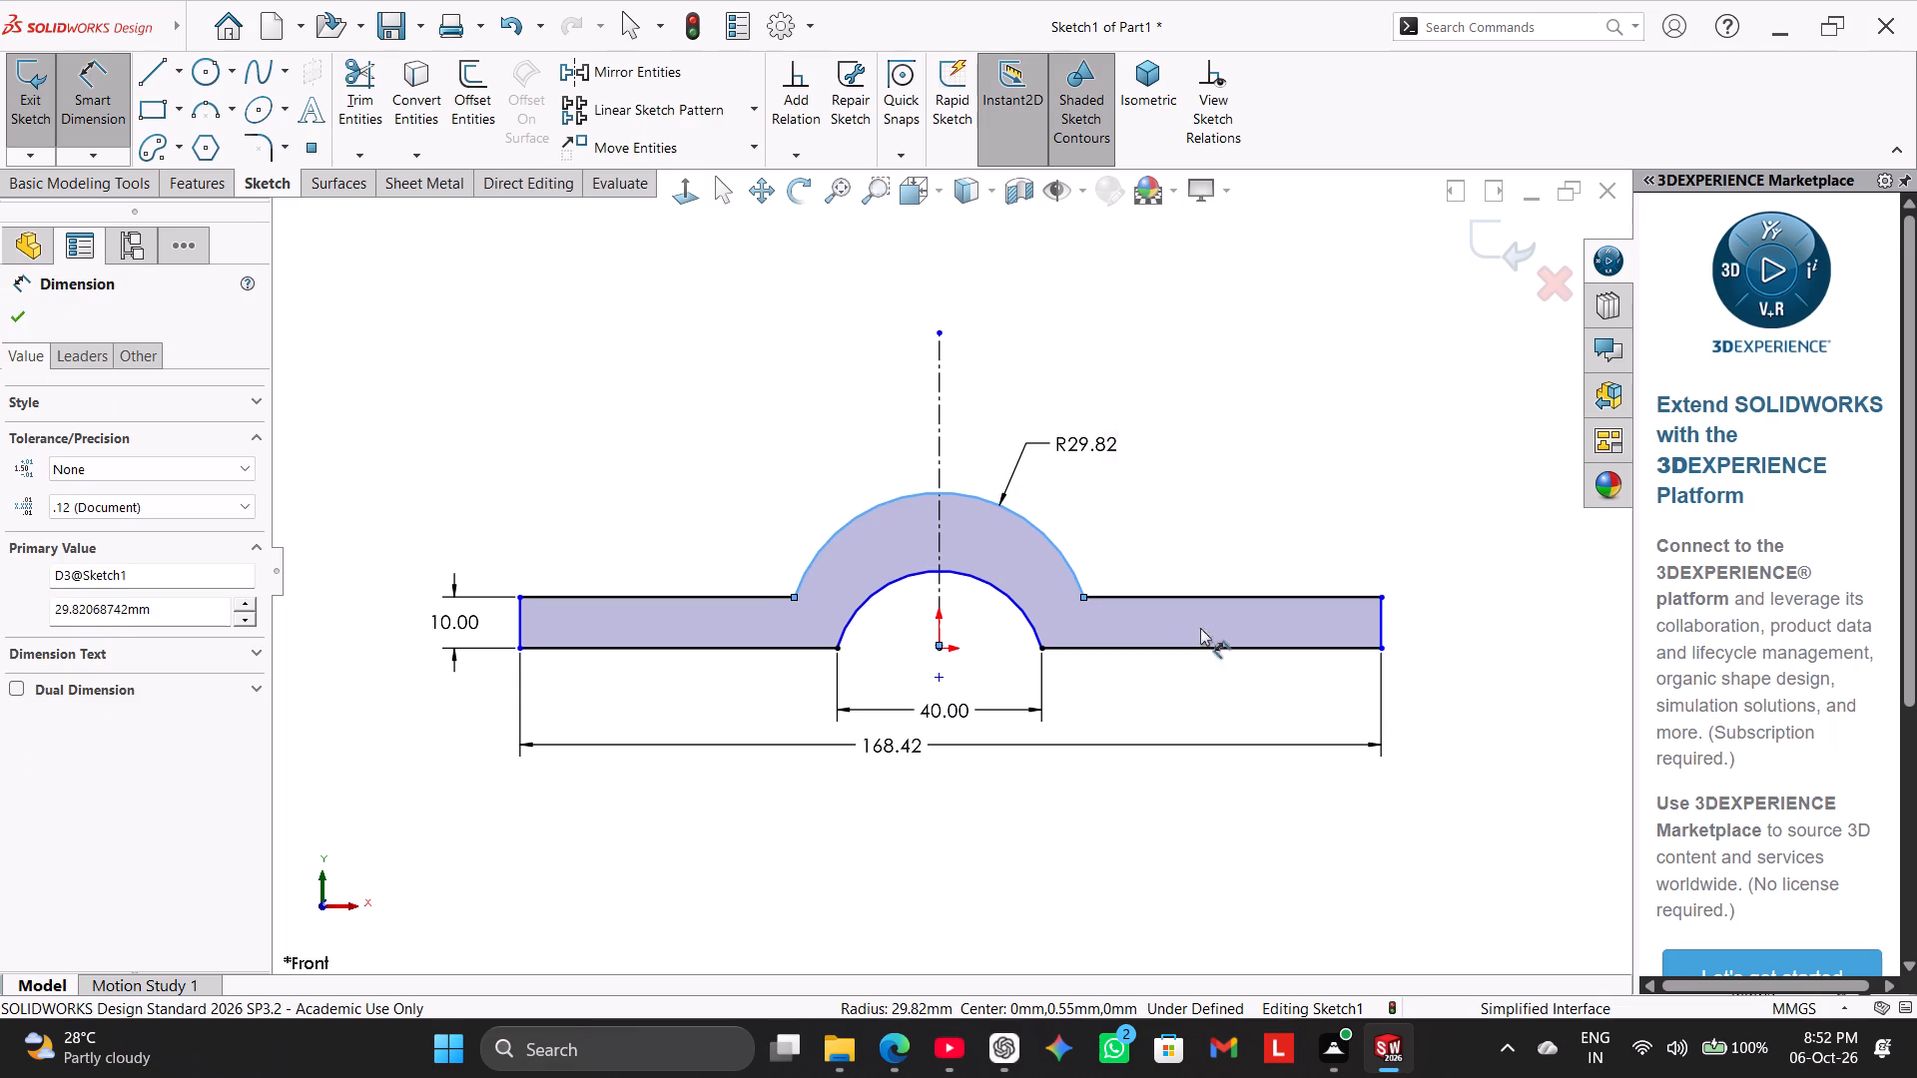
{"action": "key", "text": "3"}
{"action": "key", "text": "0"}
{"action": "key", "text": "Return"}
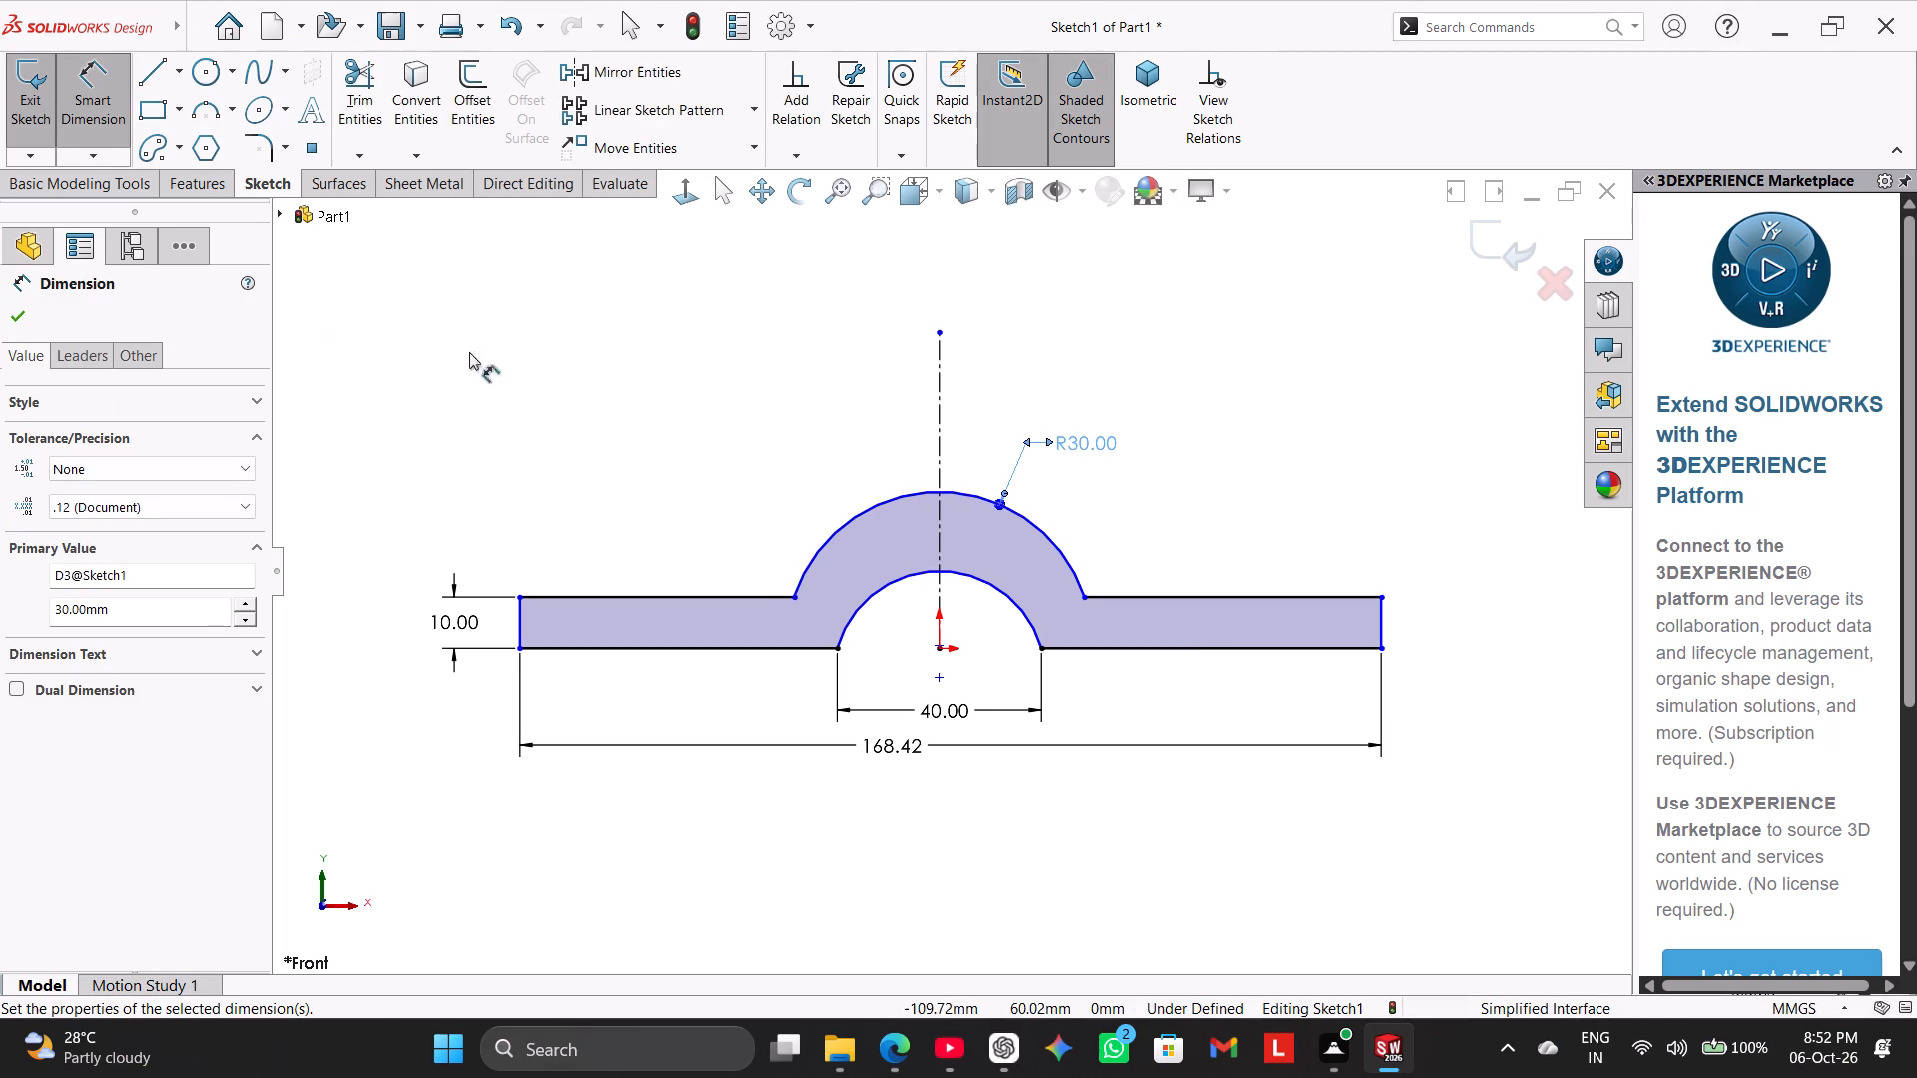
{"action": "right_click", "coordinate": [1179, 329]}
{"action": "left_click", "coordinate": [1285, 392]}
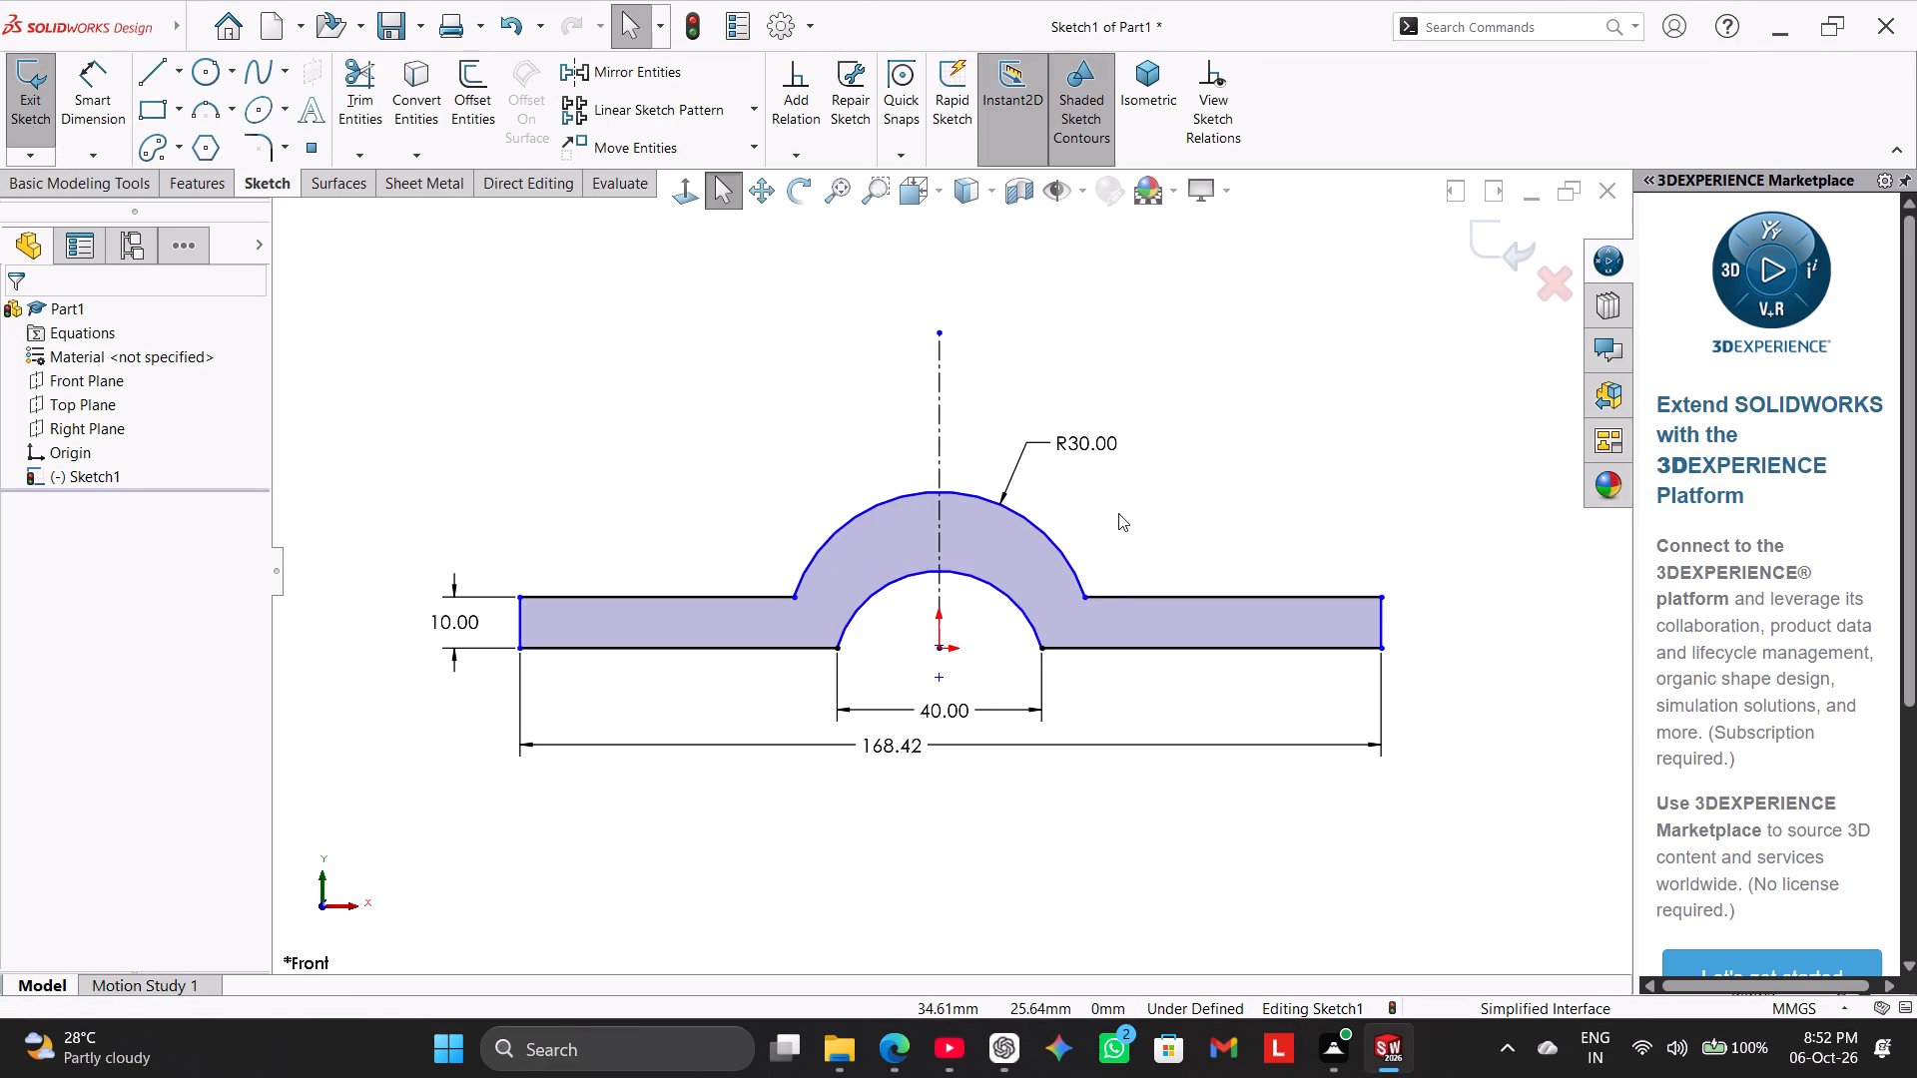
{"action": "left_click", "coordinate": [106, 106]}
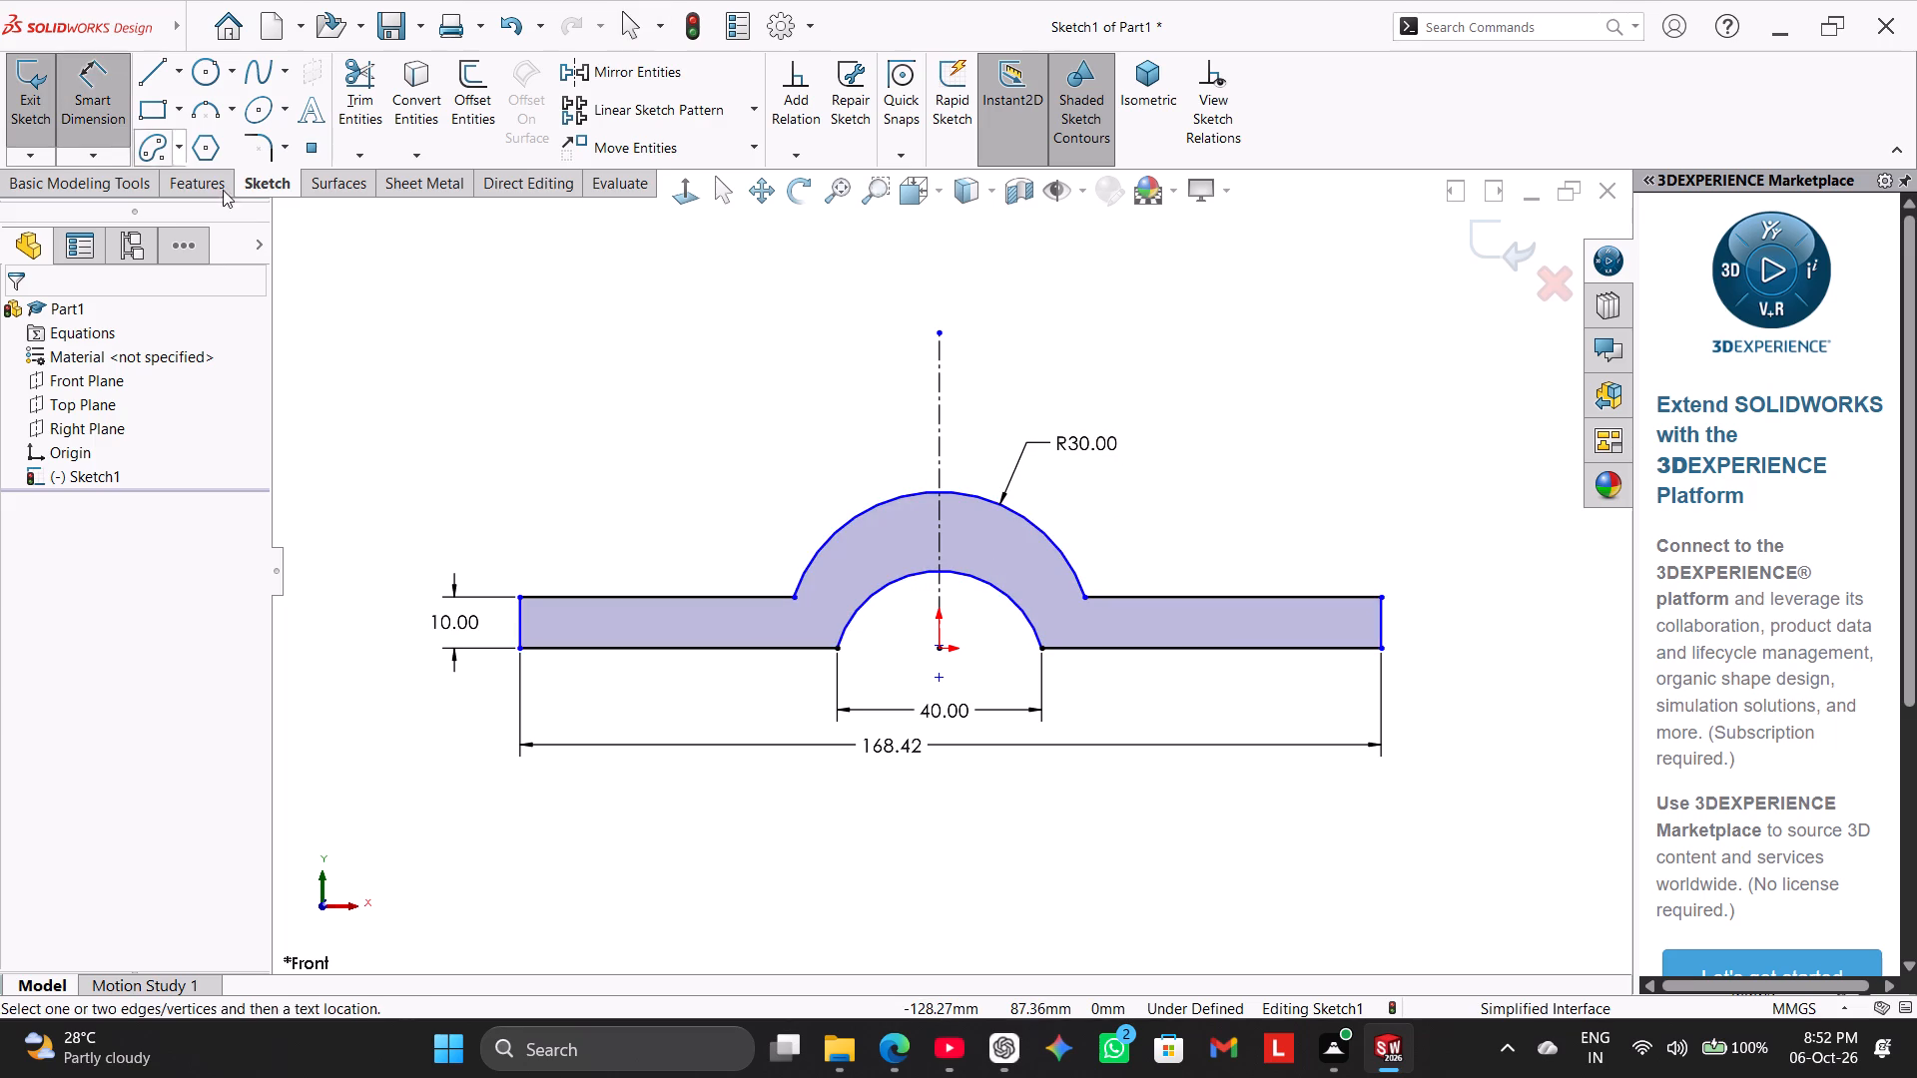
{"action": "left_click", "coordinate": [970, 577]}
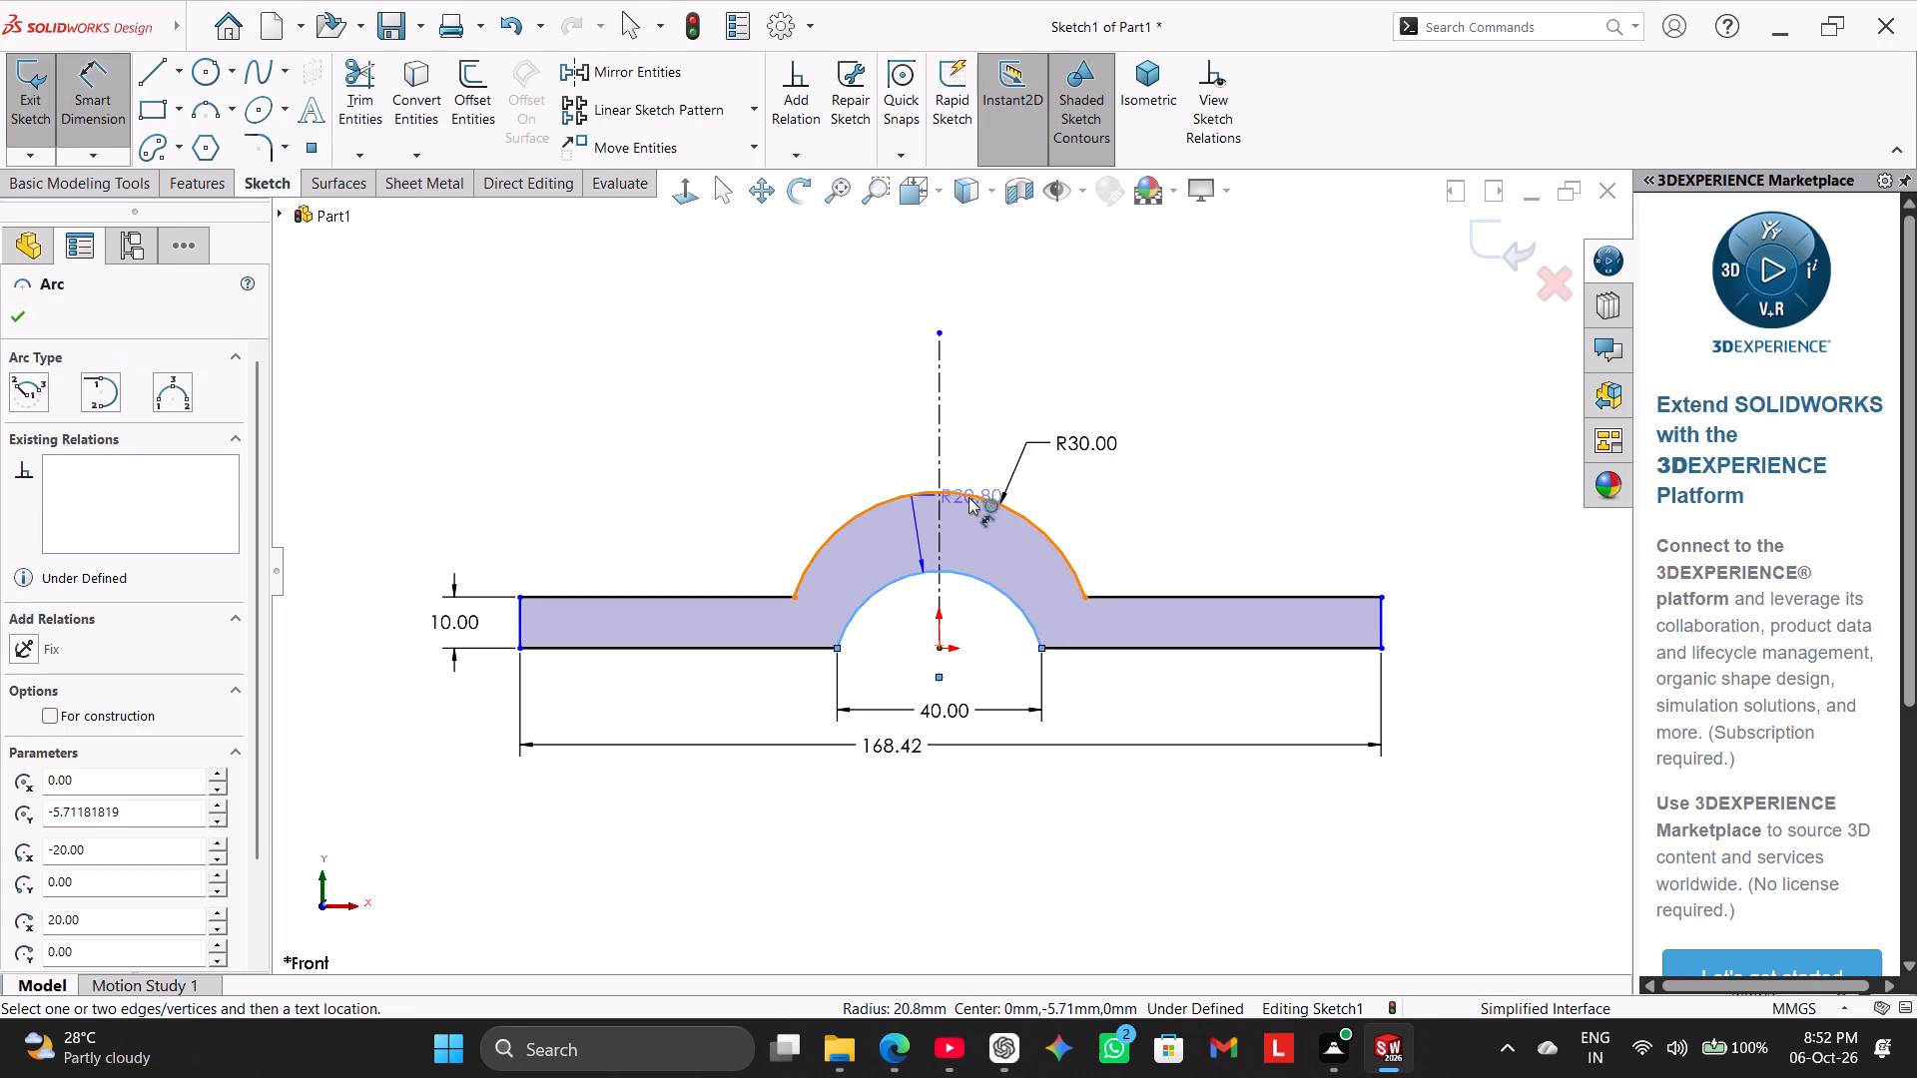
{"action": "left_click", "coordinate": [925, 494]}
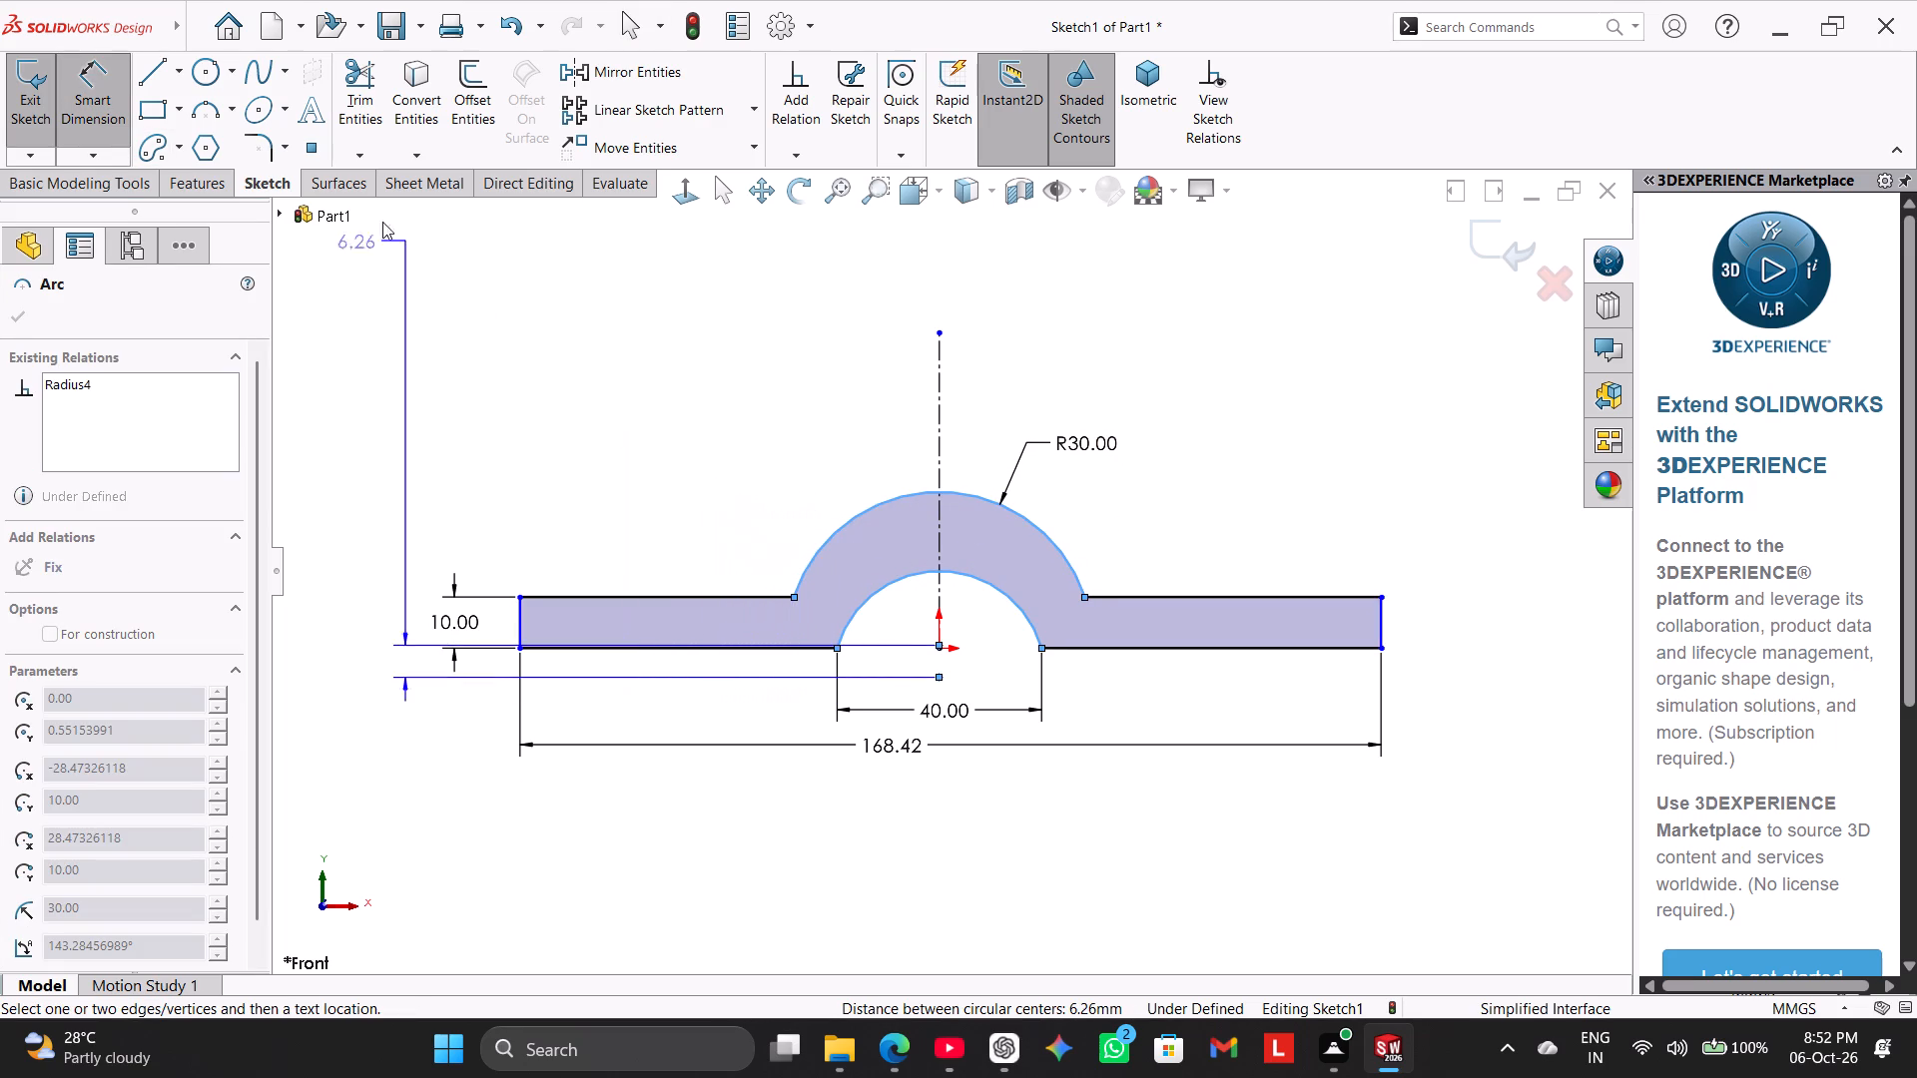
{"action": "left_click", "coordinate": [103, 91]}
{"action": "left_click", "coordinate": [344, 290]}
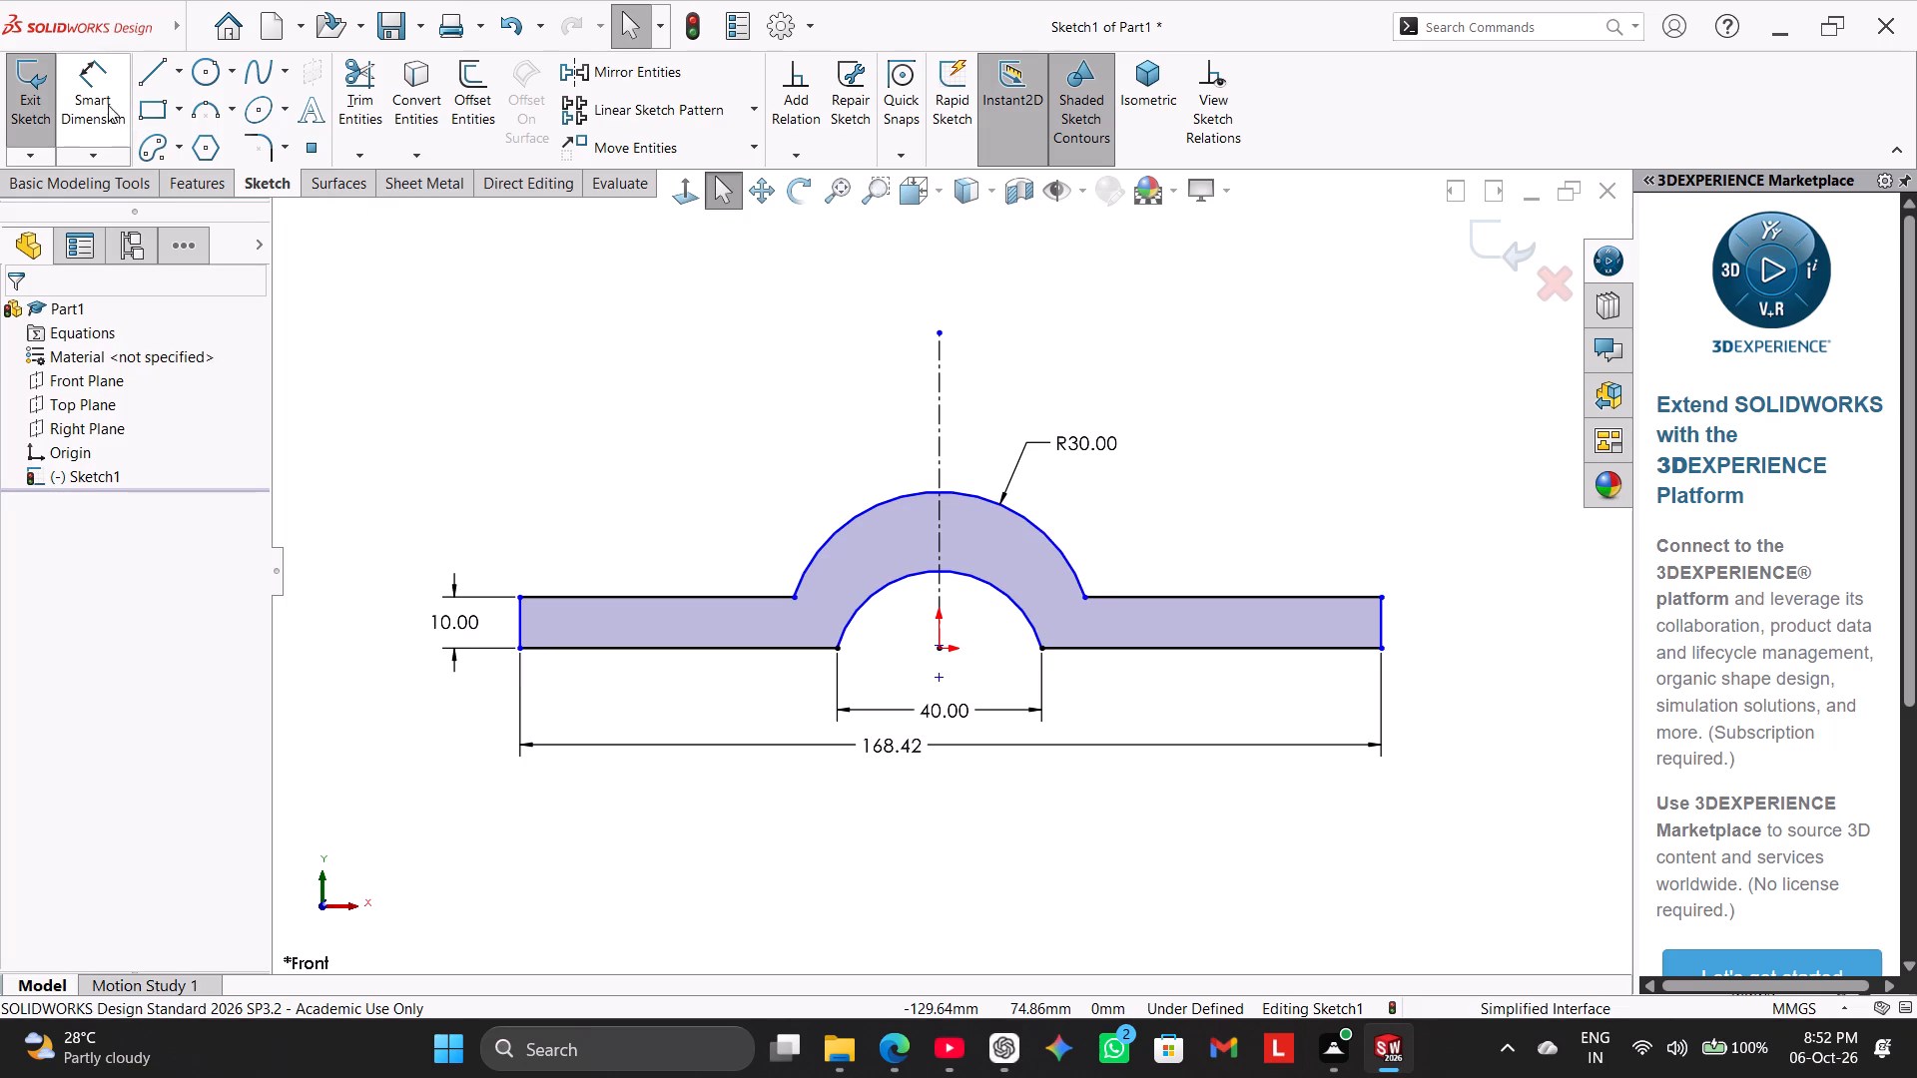
Dimension the vertical distance between the tops of the inner and outer arcs as 10 mm.
{"action": "left_click", "coordinate": [107, 103]}
{"action": "left_click", "coordinate": [948, 570], "text": "shift"}
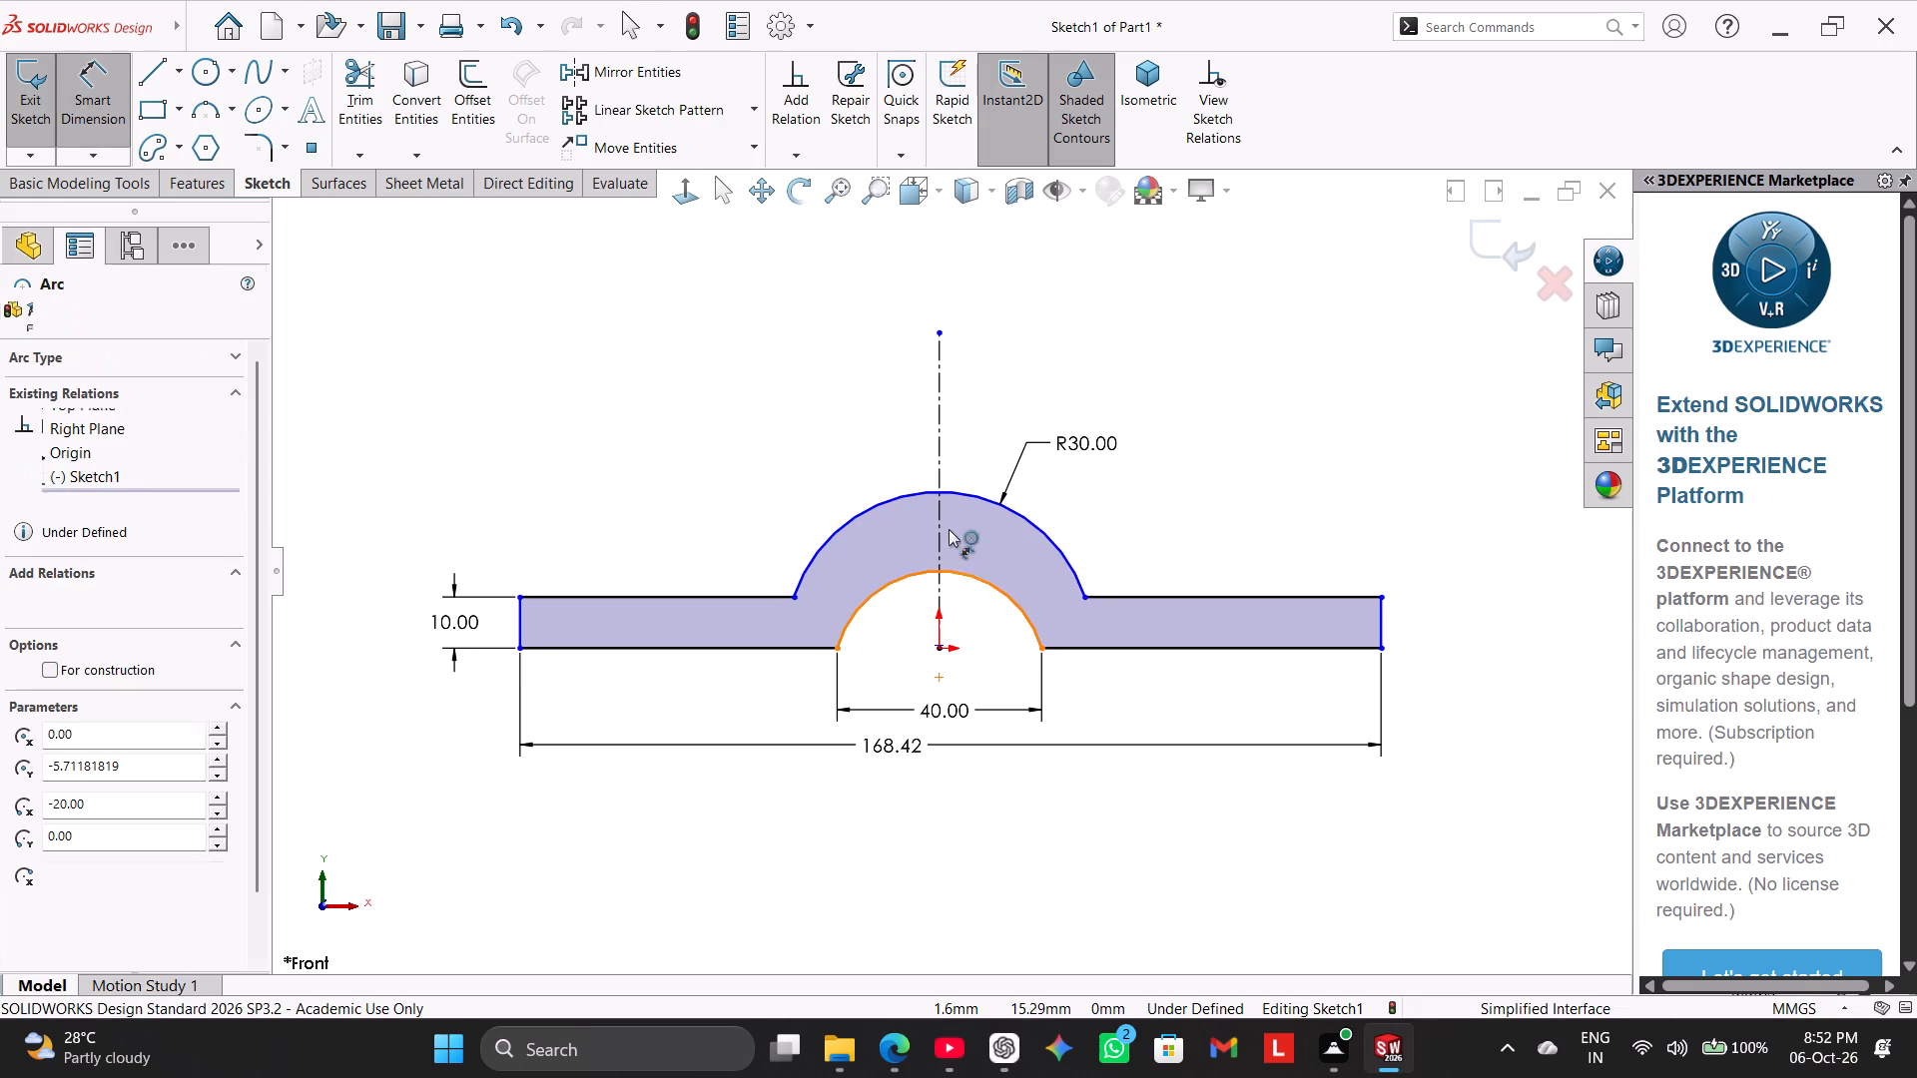
{"action": "left_click", "coordinate": [960, 488], "text": "shift"}
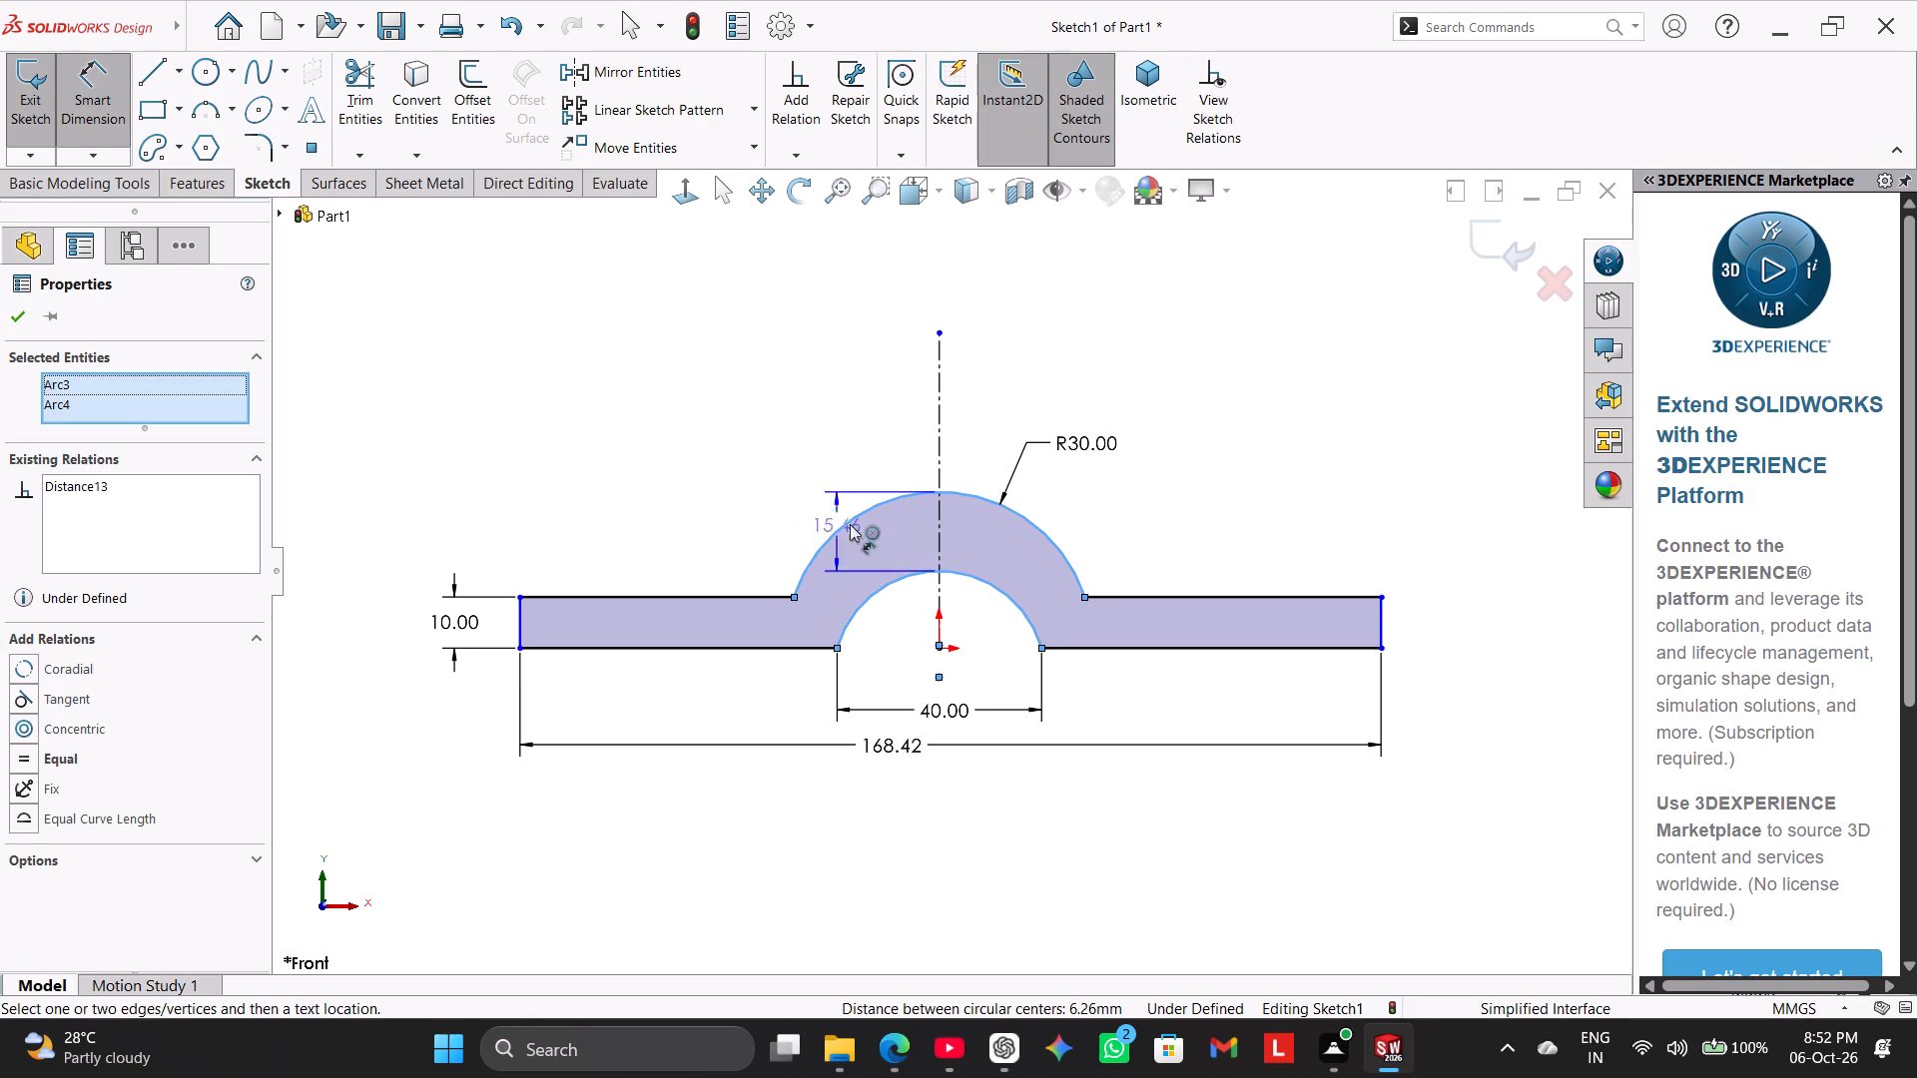
{"action": "left_click", "coordinate": [922, 531]}
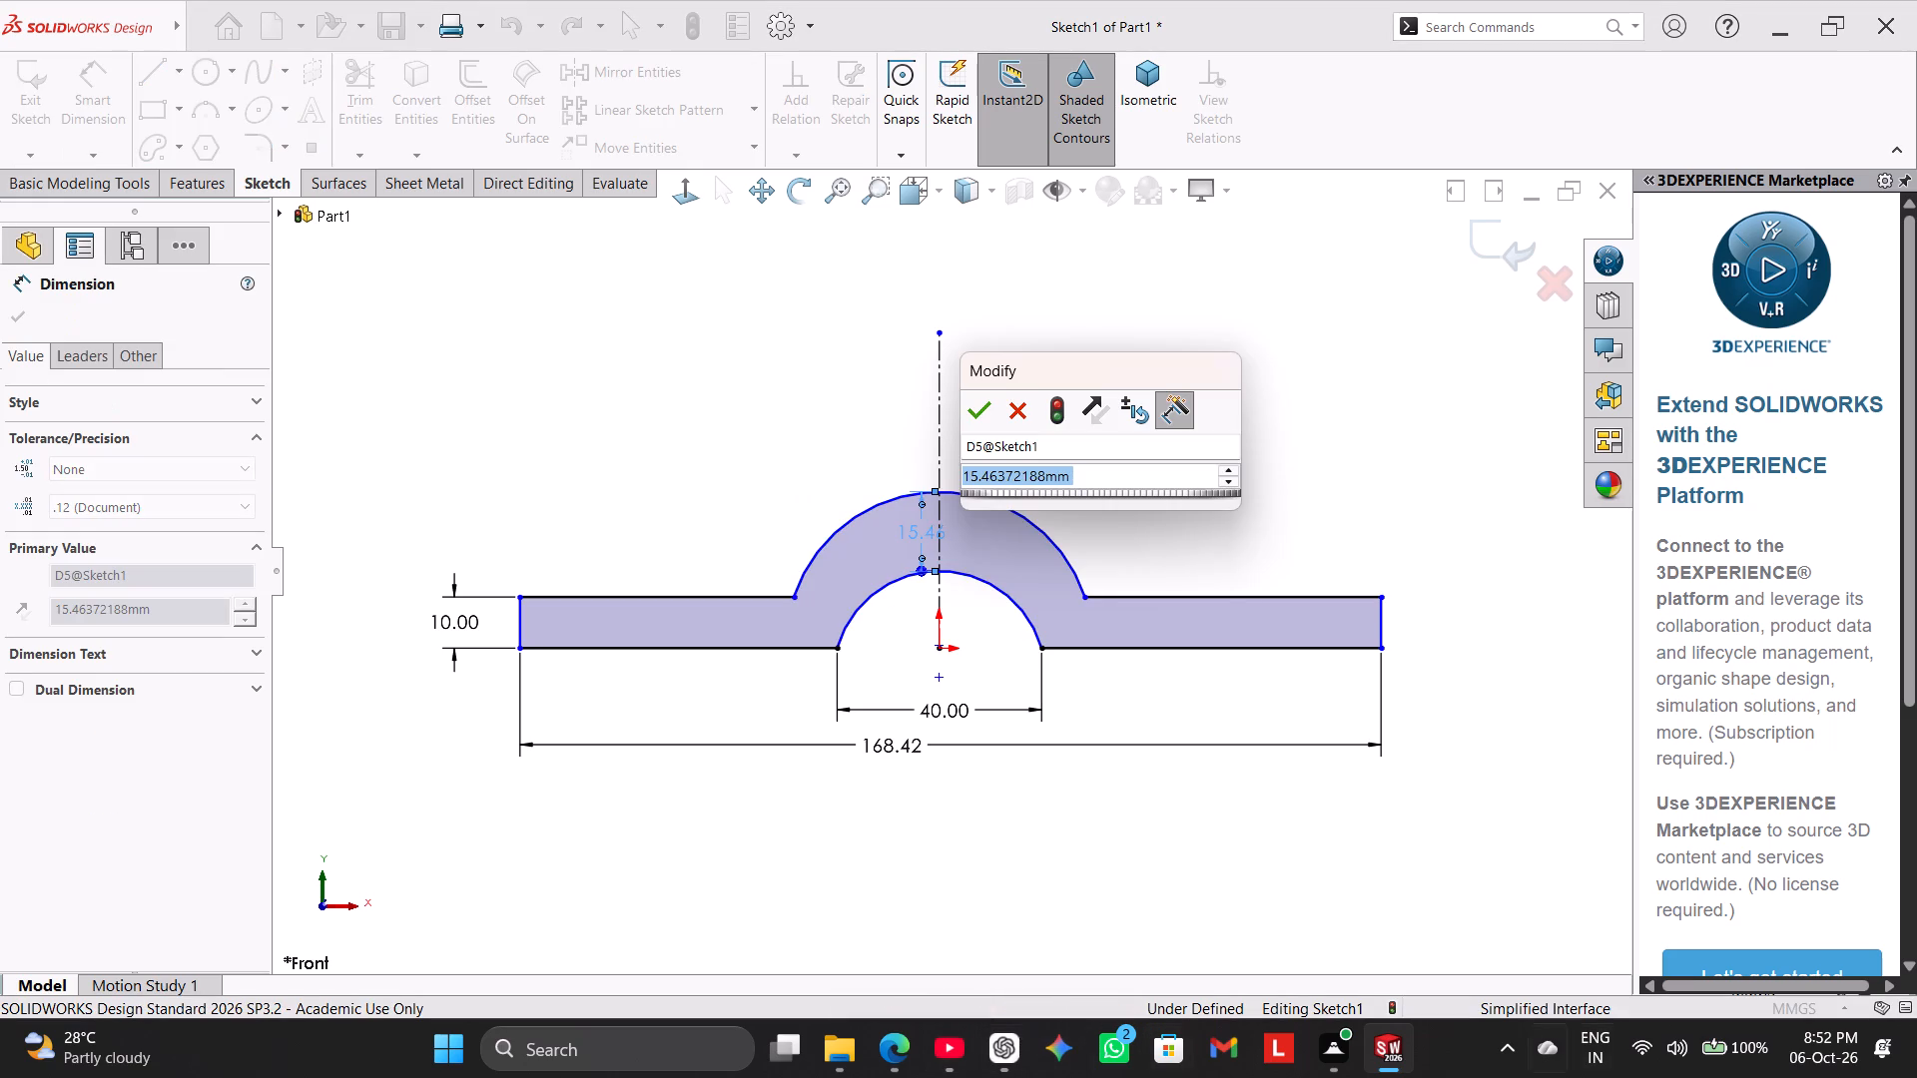
{"action": "key", "text": "1"}
{"action": "key", "text": "0"}
{"action": "key", "text": "Return"}
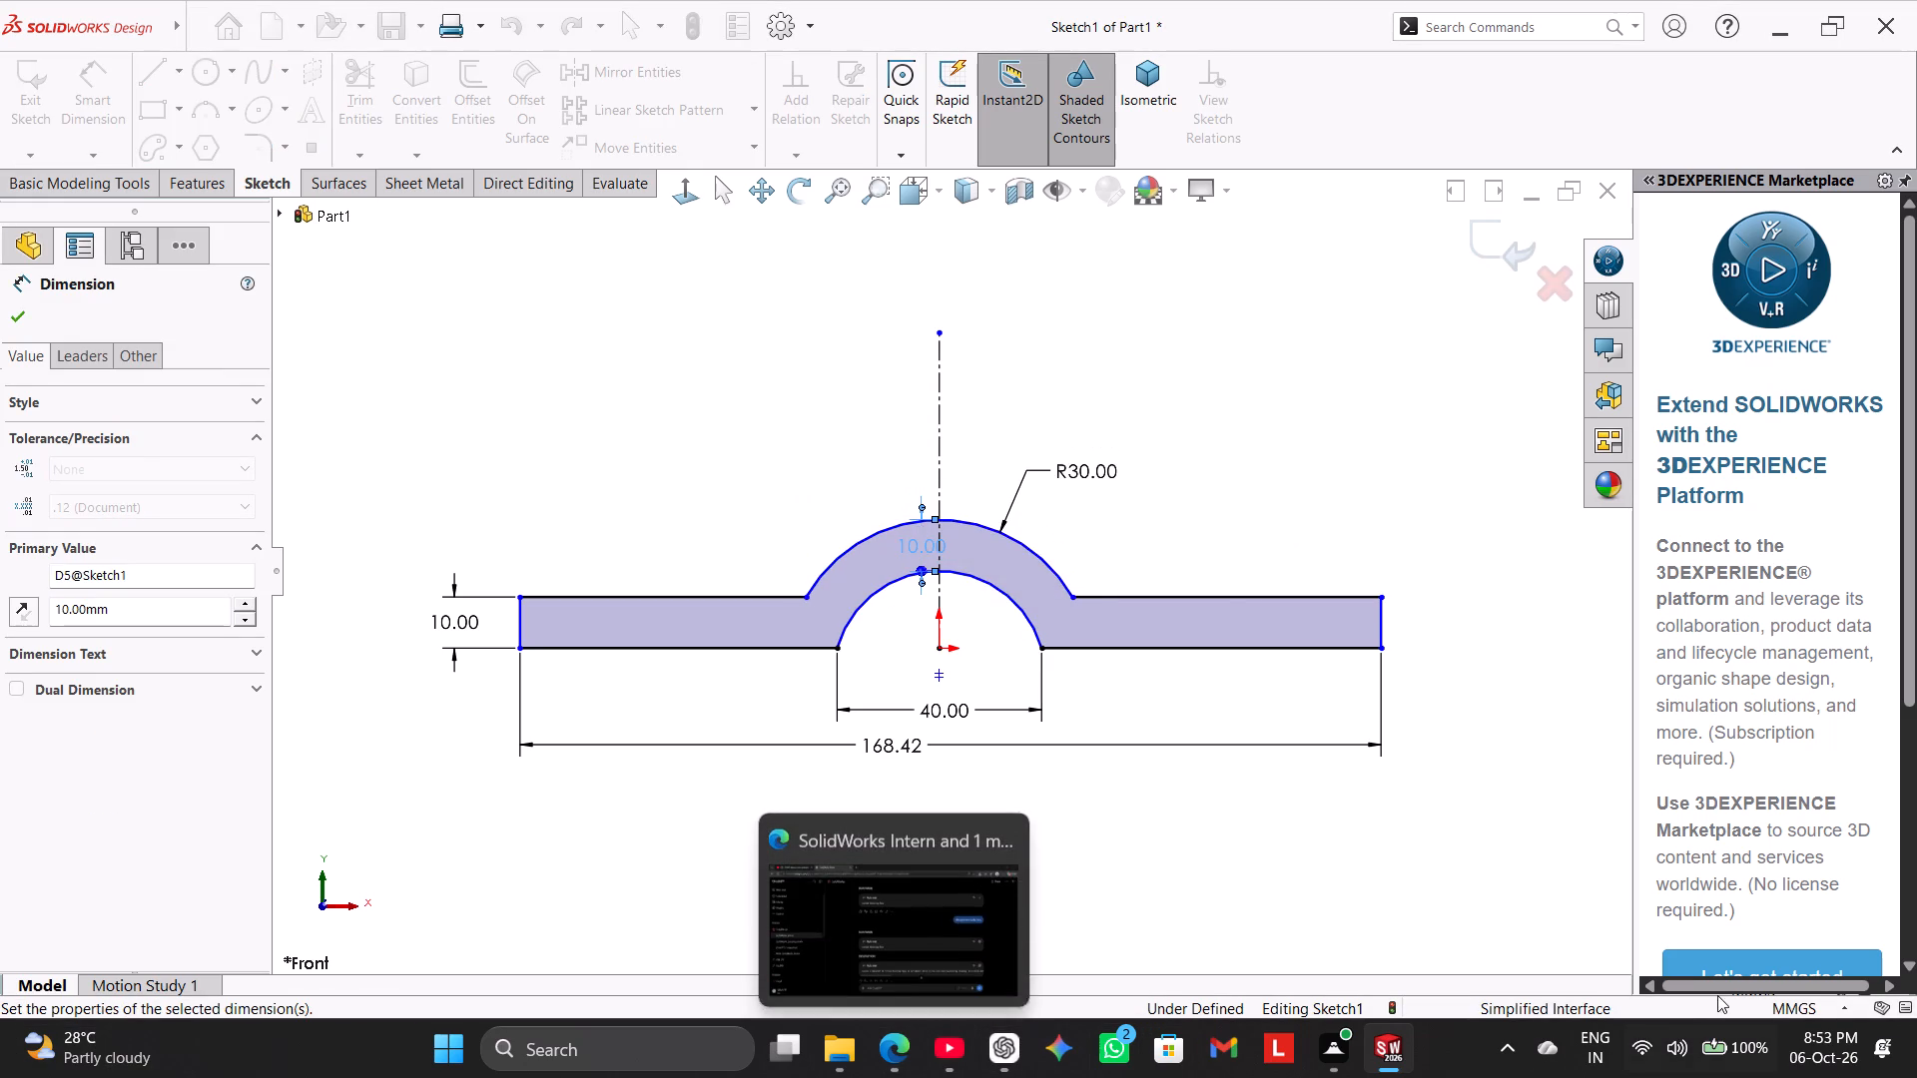
{"action": "right_click", "coordinate": [769, 448]}
{"action": "left_click", "coordinate": [832, 515]}
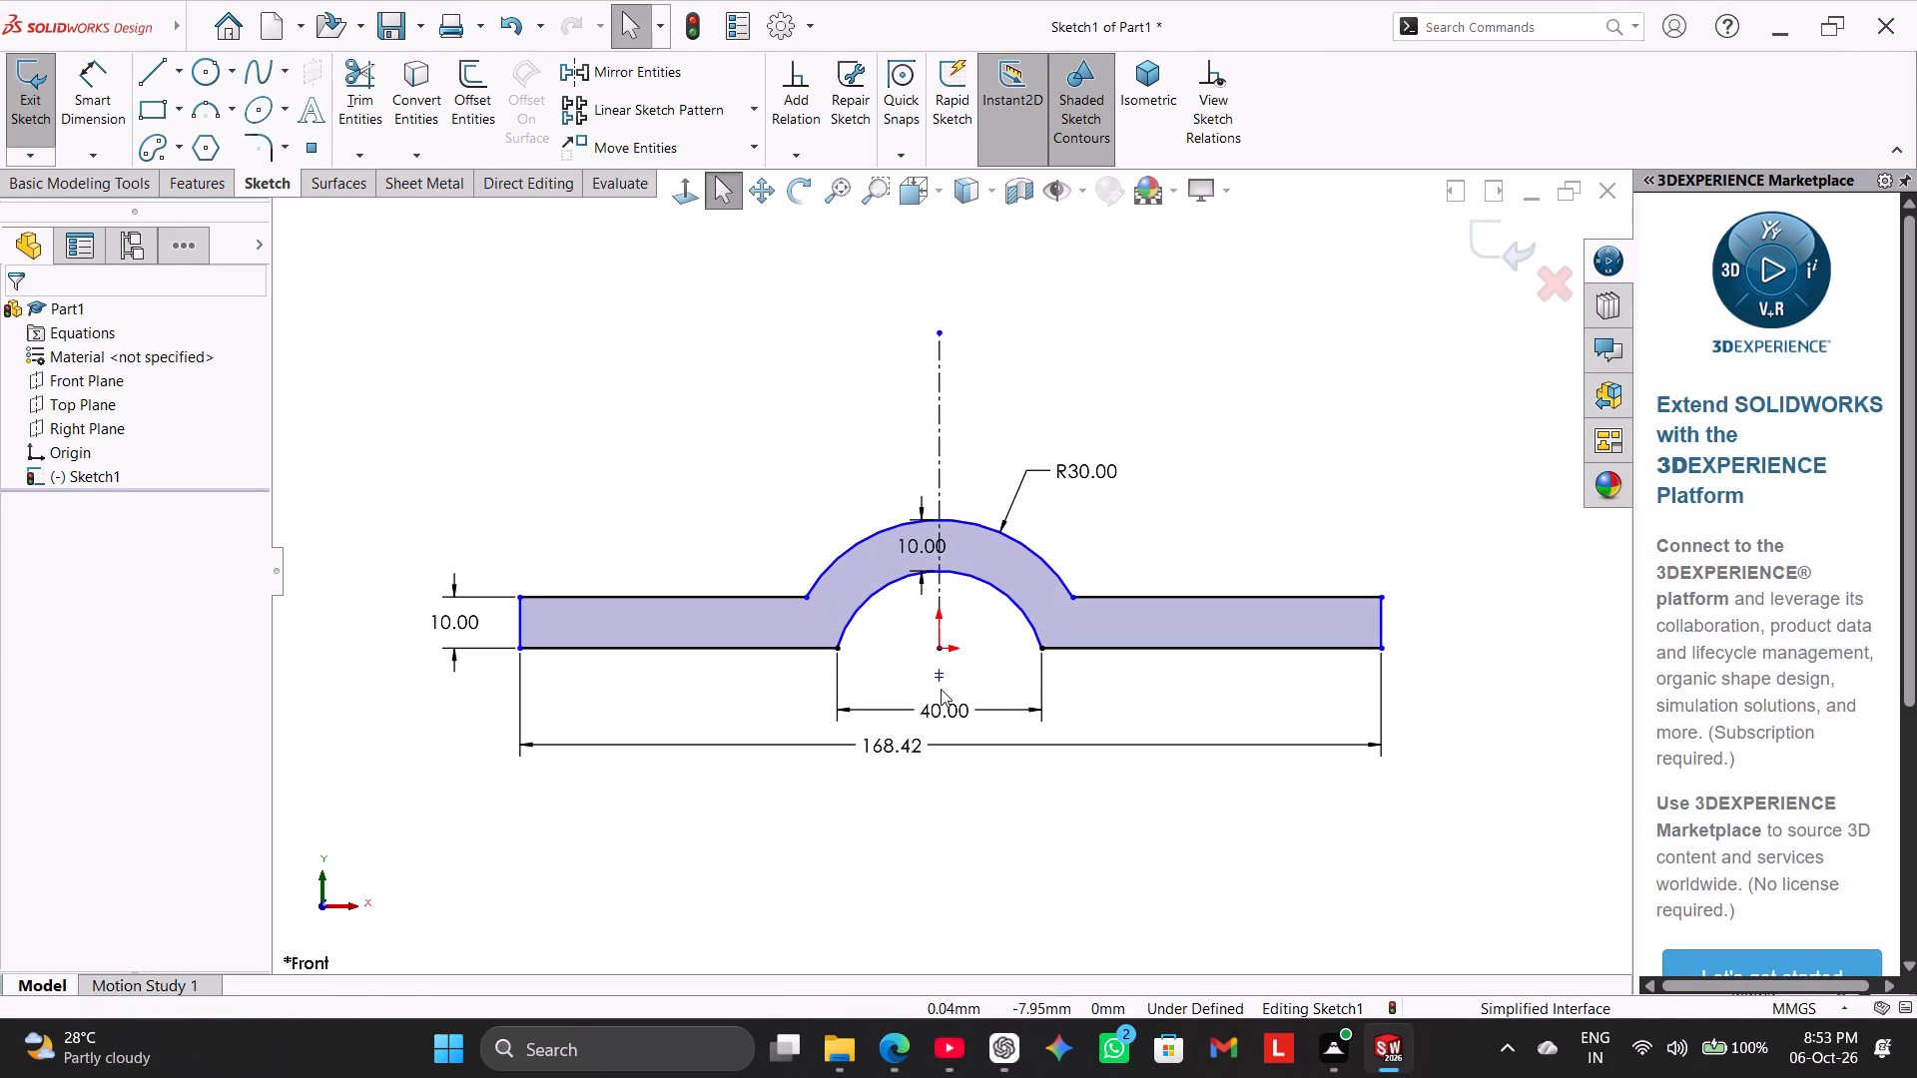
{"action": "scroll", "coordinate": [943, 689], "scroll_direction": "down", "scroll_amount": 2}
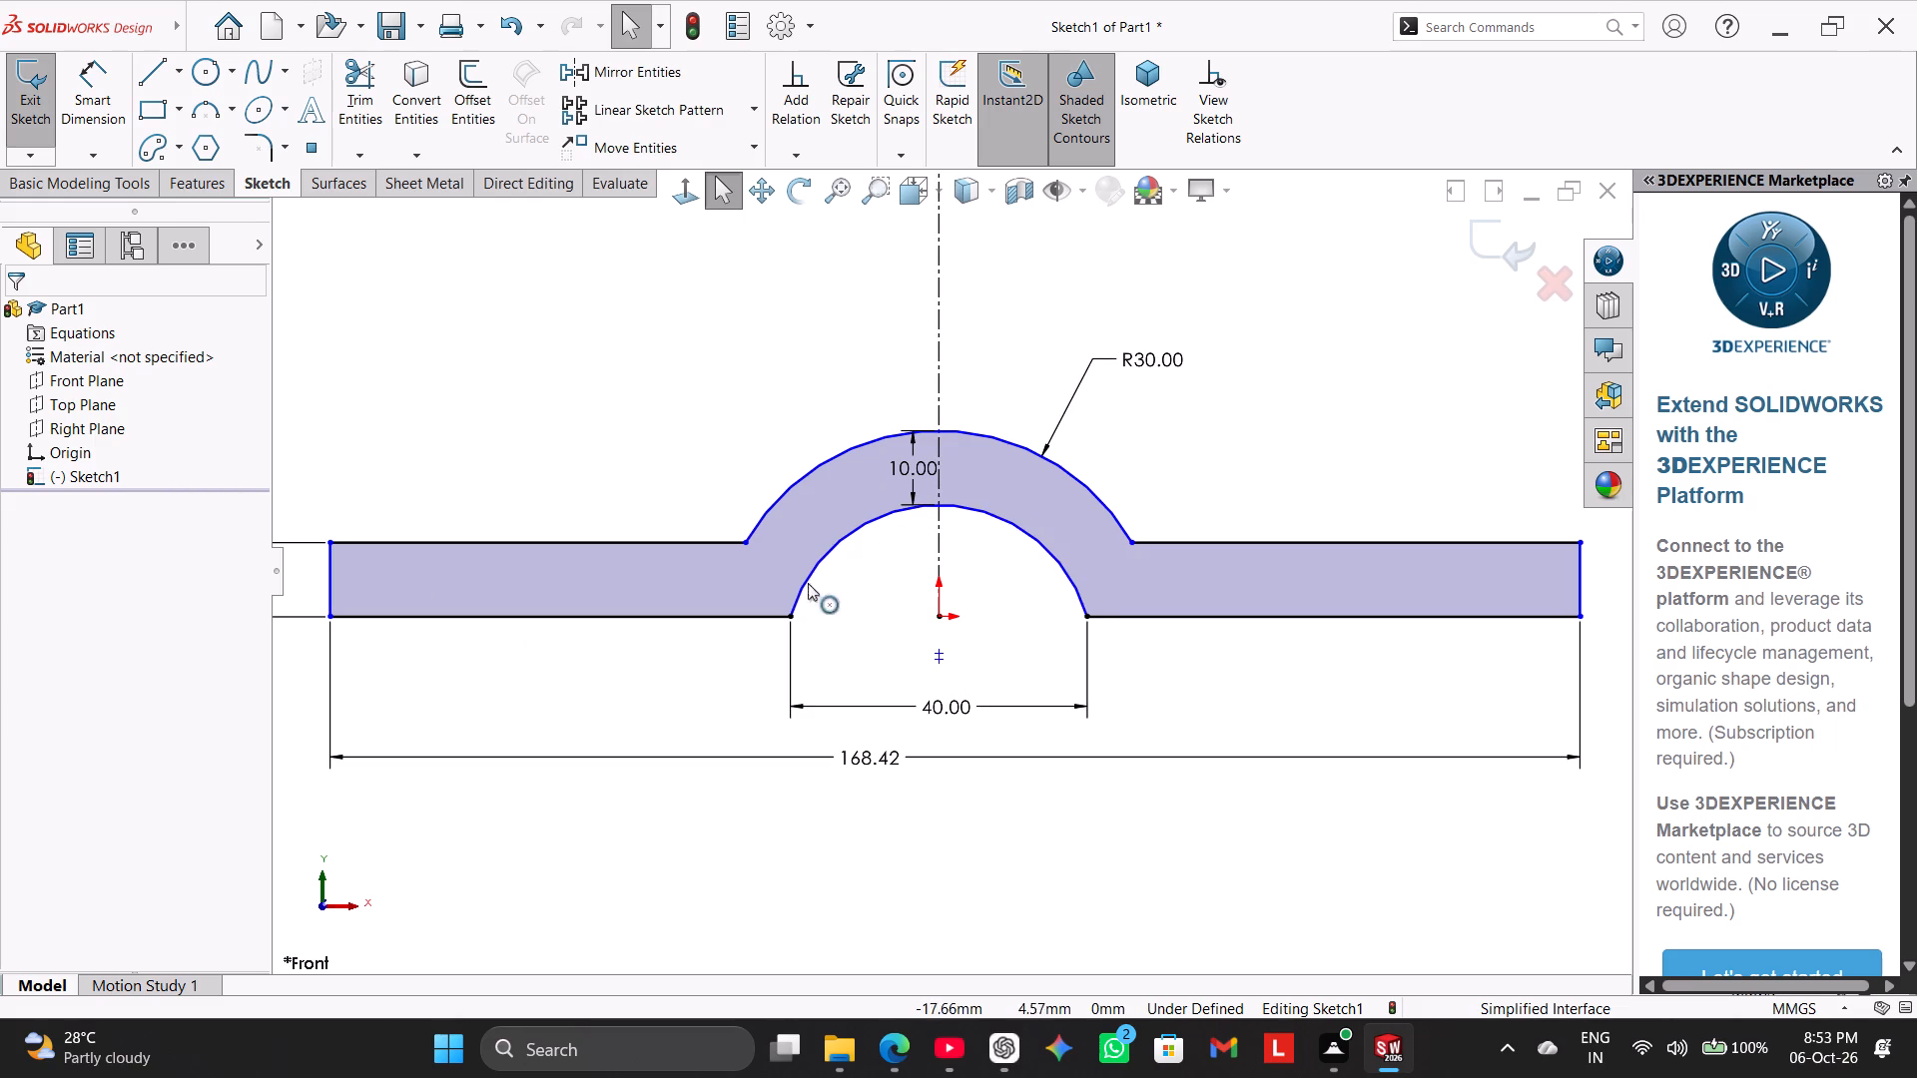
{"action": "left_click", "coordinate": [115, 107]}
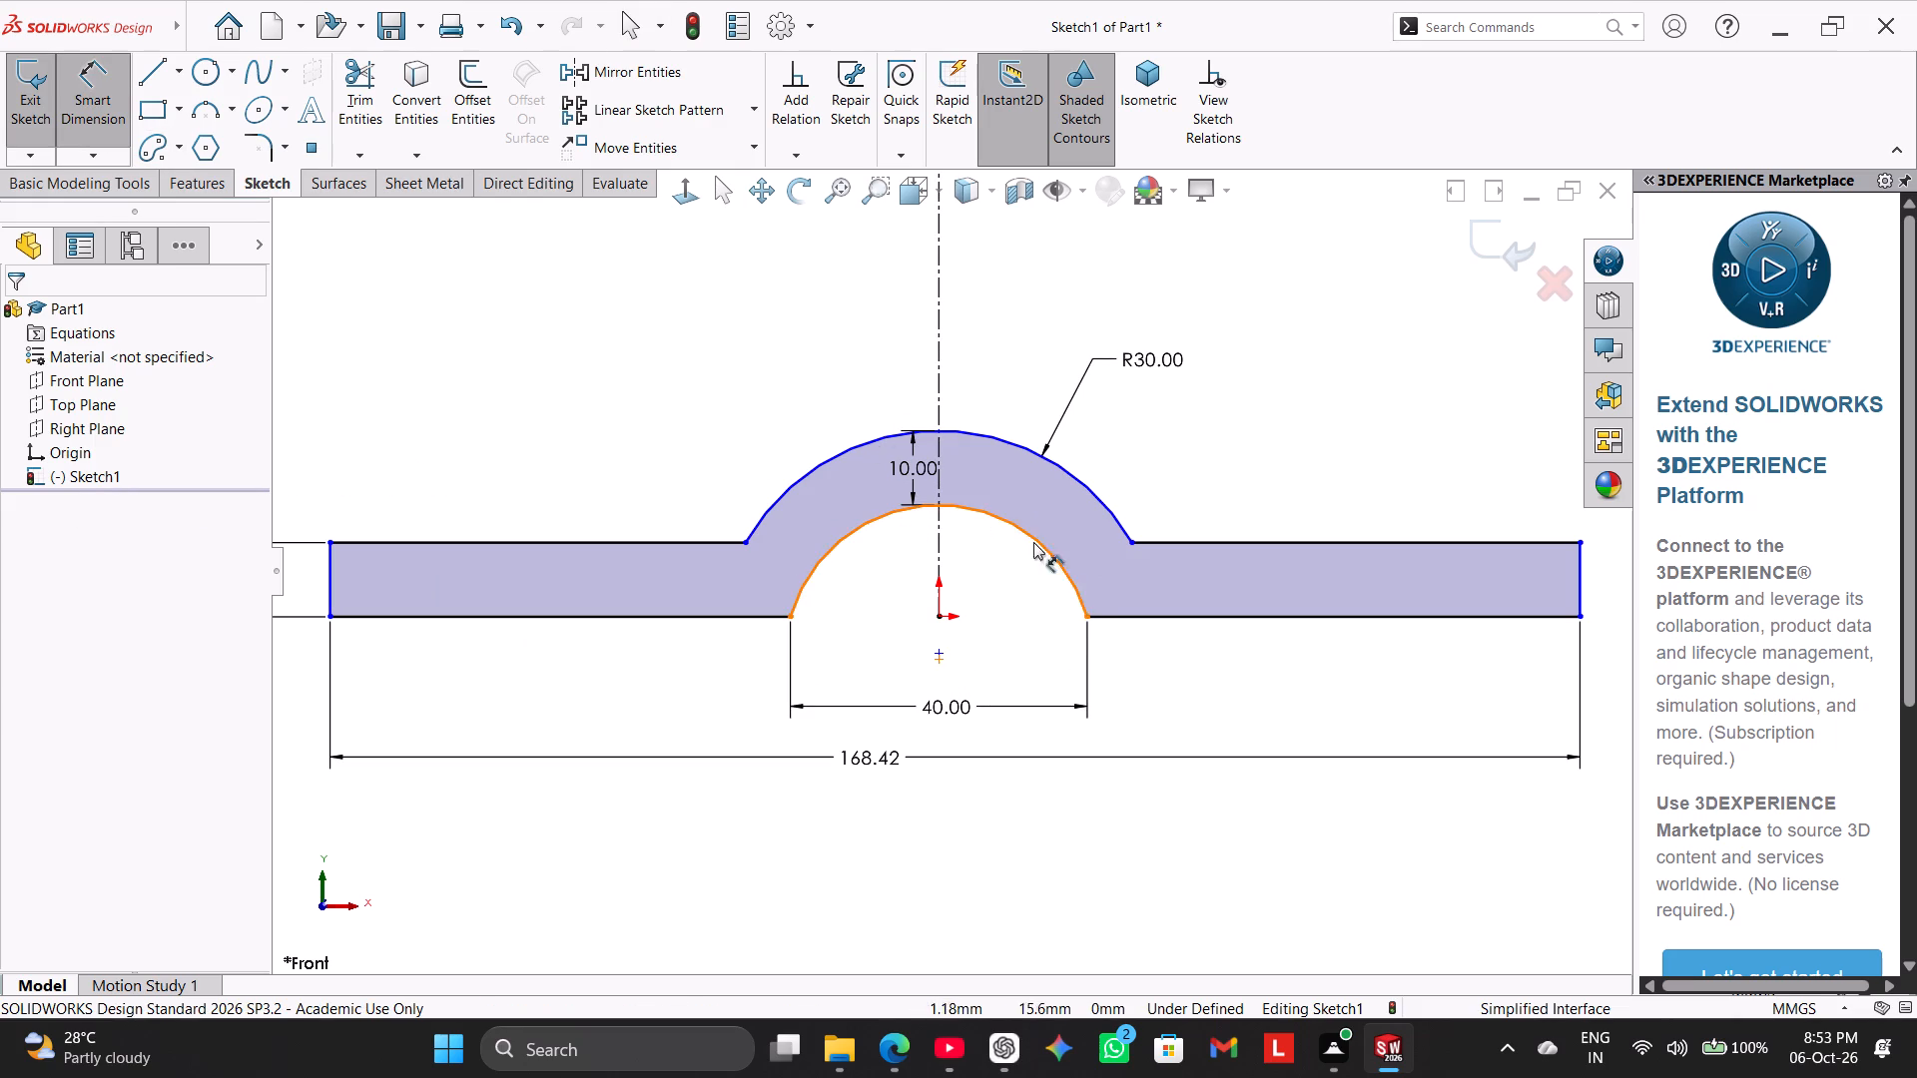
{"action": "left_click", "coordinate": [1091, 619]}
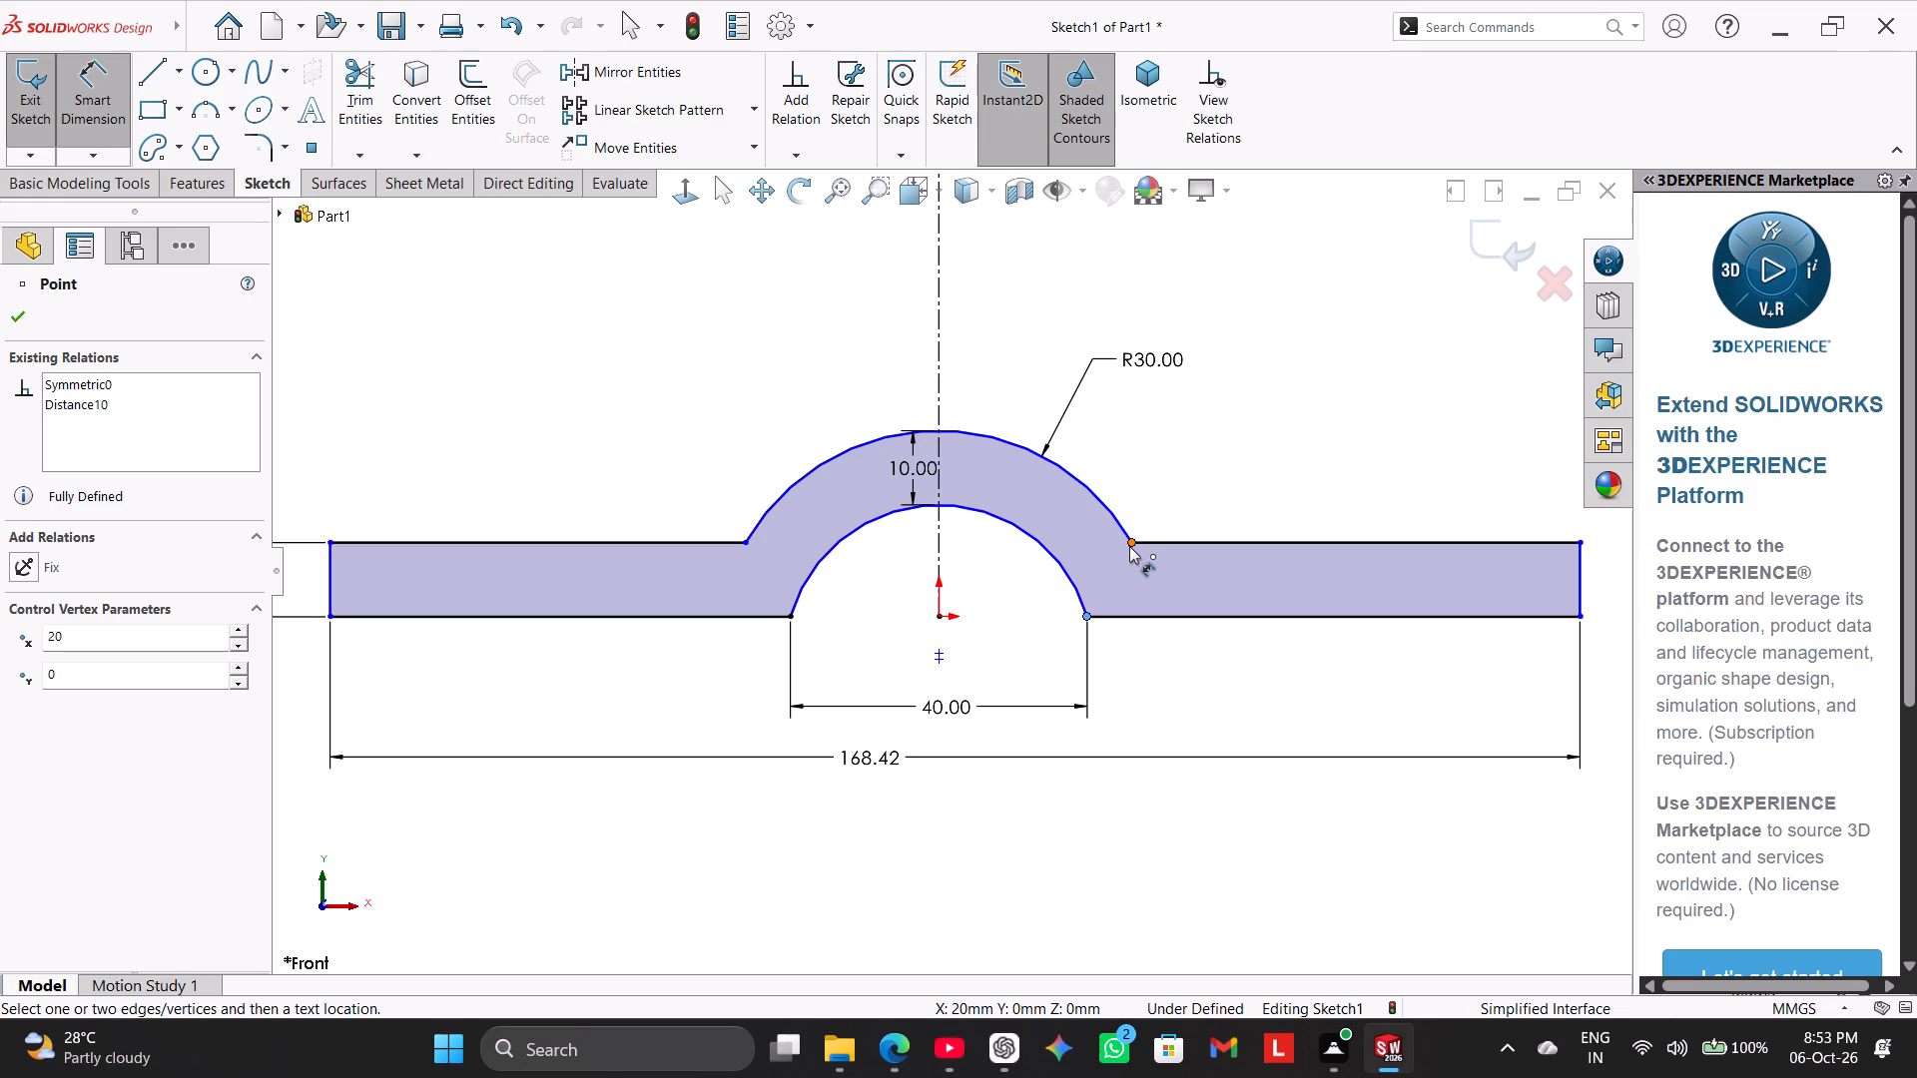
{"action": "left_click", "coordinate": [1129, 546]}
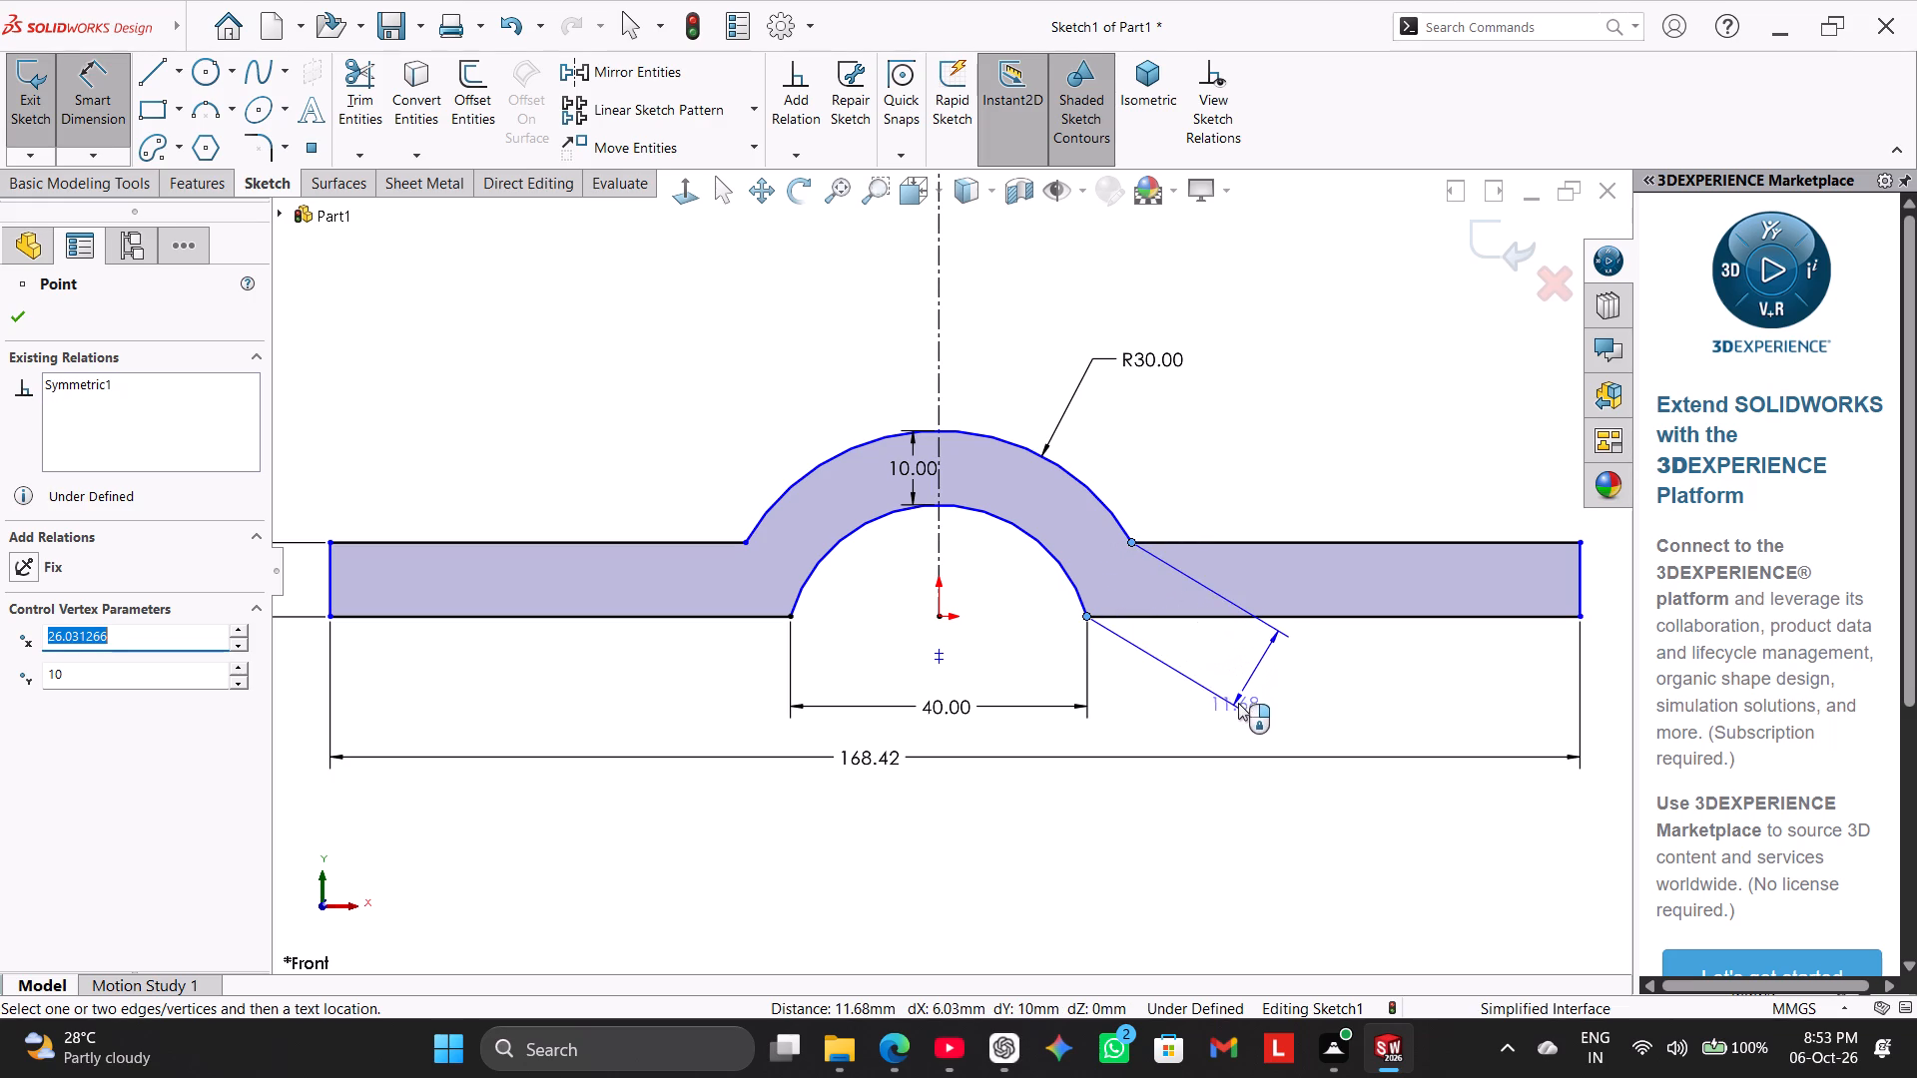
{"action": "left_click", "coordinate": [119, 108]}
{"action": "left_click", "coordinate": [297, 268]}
Delete the 10 mm dimension between the inner and outer arcs.
{"action": "right_click", "coordinate": [908, 467]}
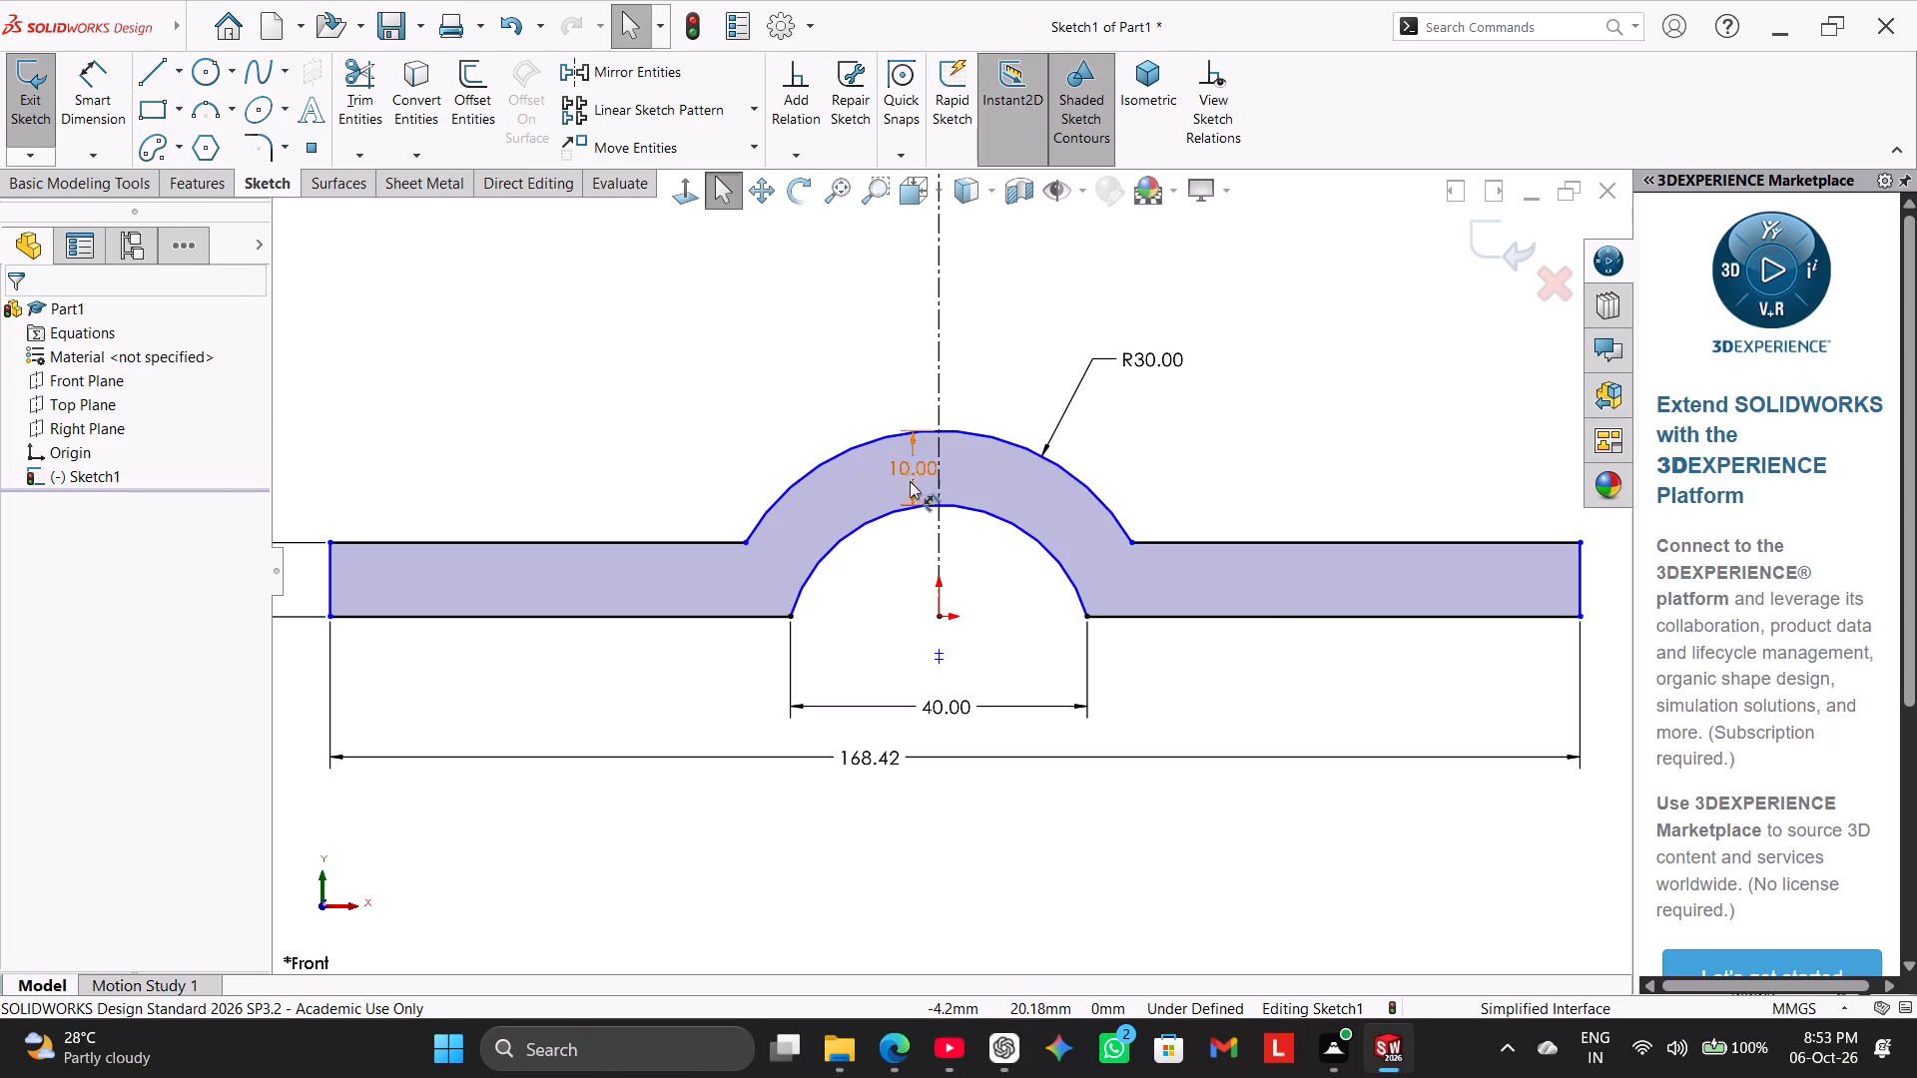
{"action": "left_click", "coordinate": [992, 766]}
{"action": "left_click", "coordinate": [595, 357]}
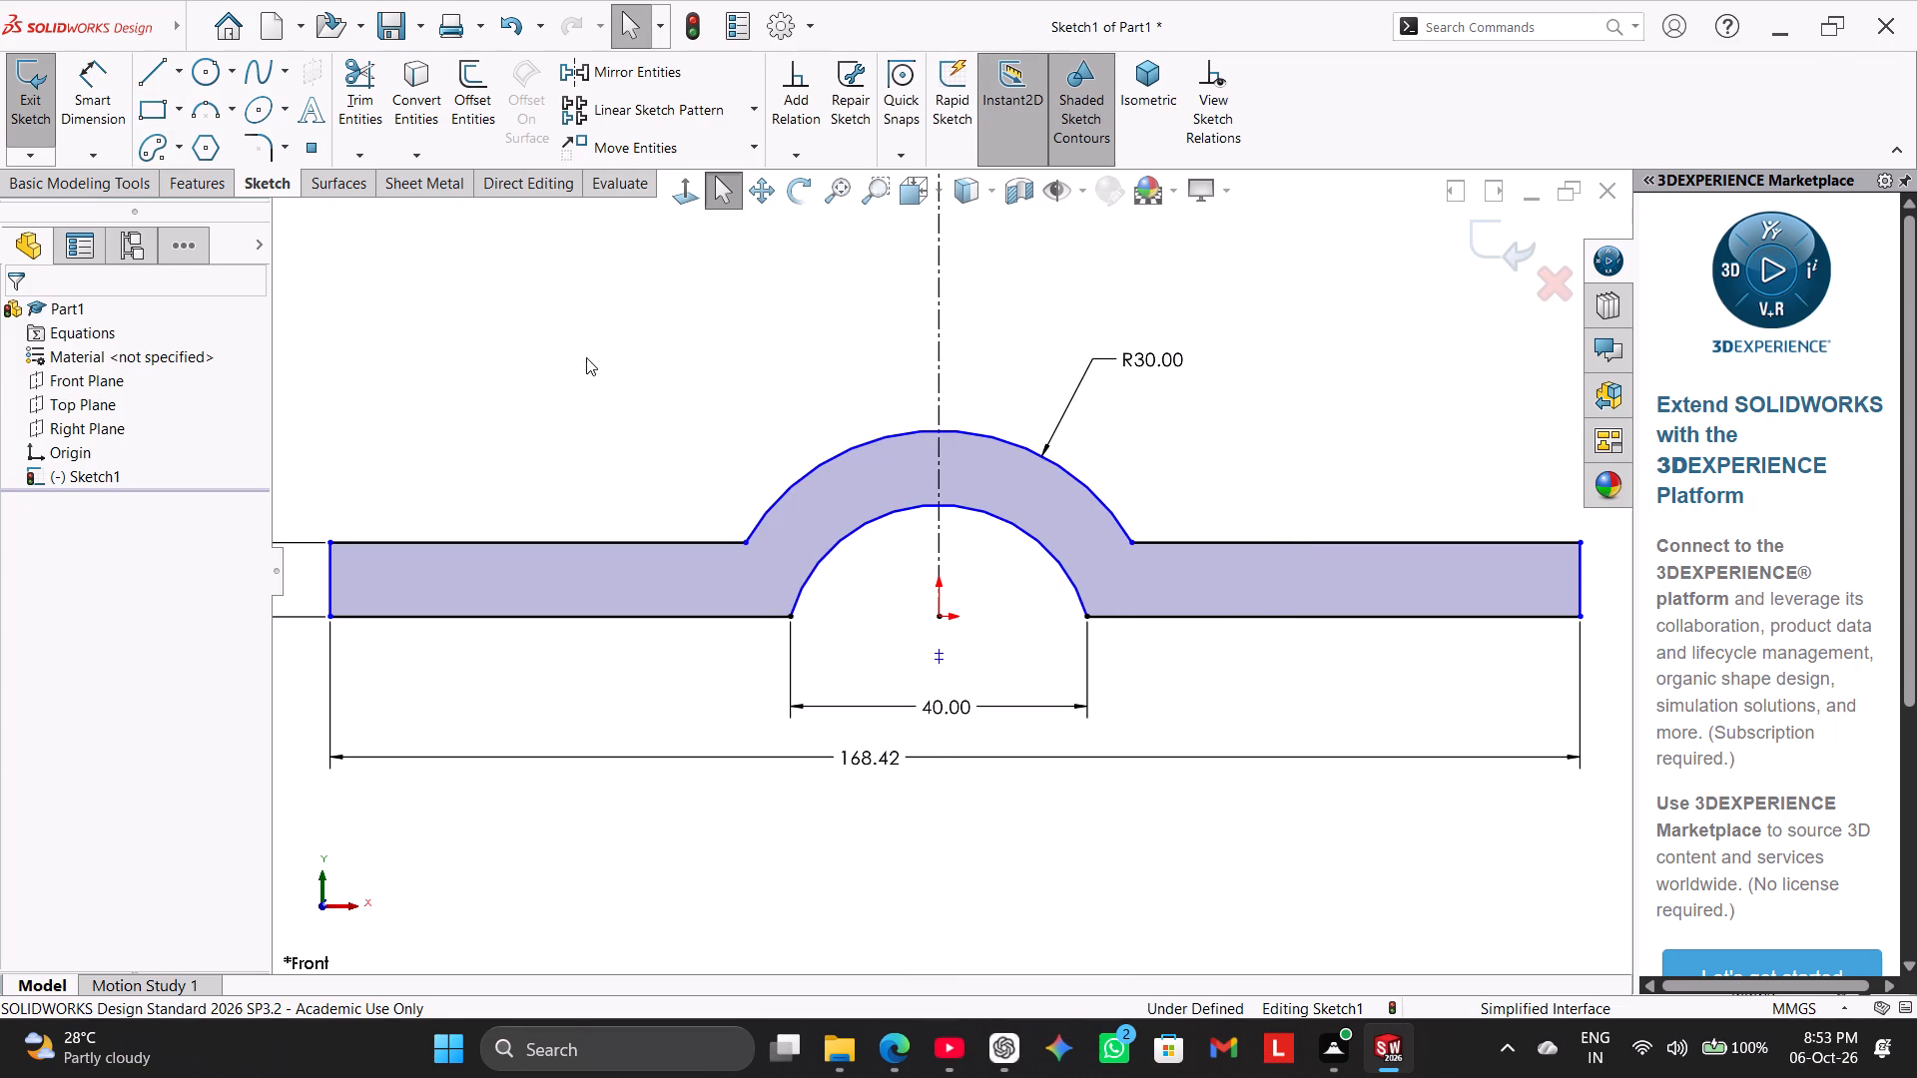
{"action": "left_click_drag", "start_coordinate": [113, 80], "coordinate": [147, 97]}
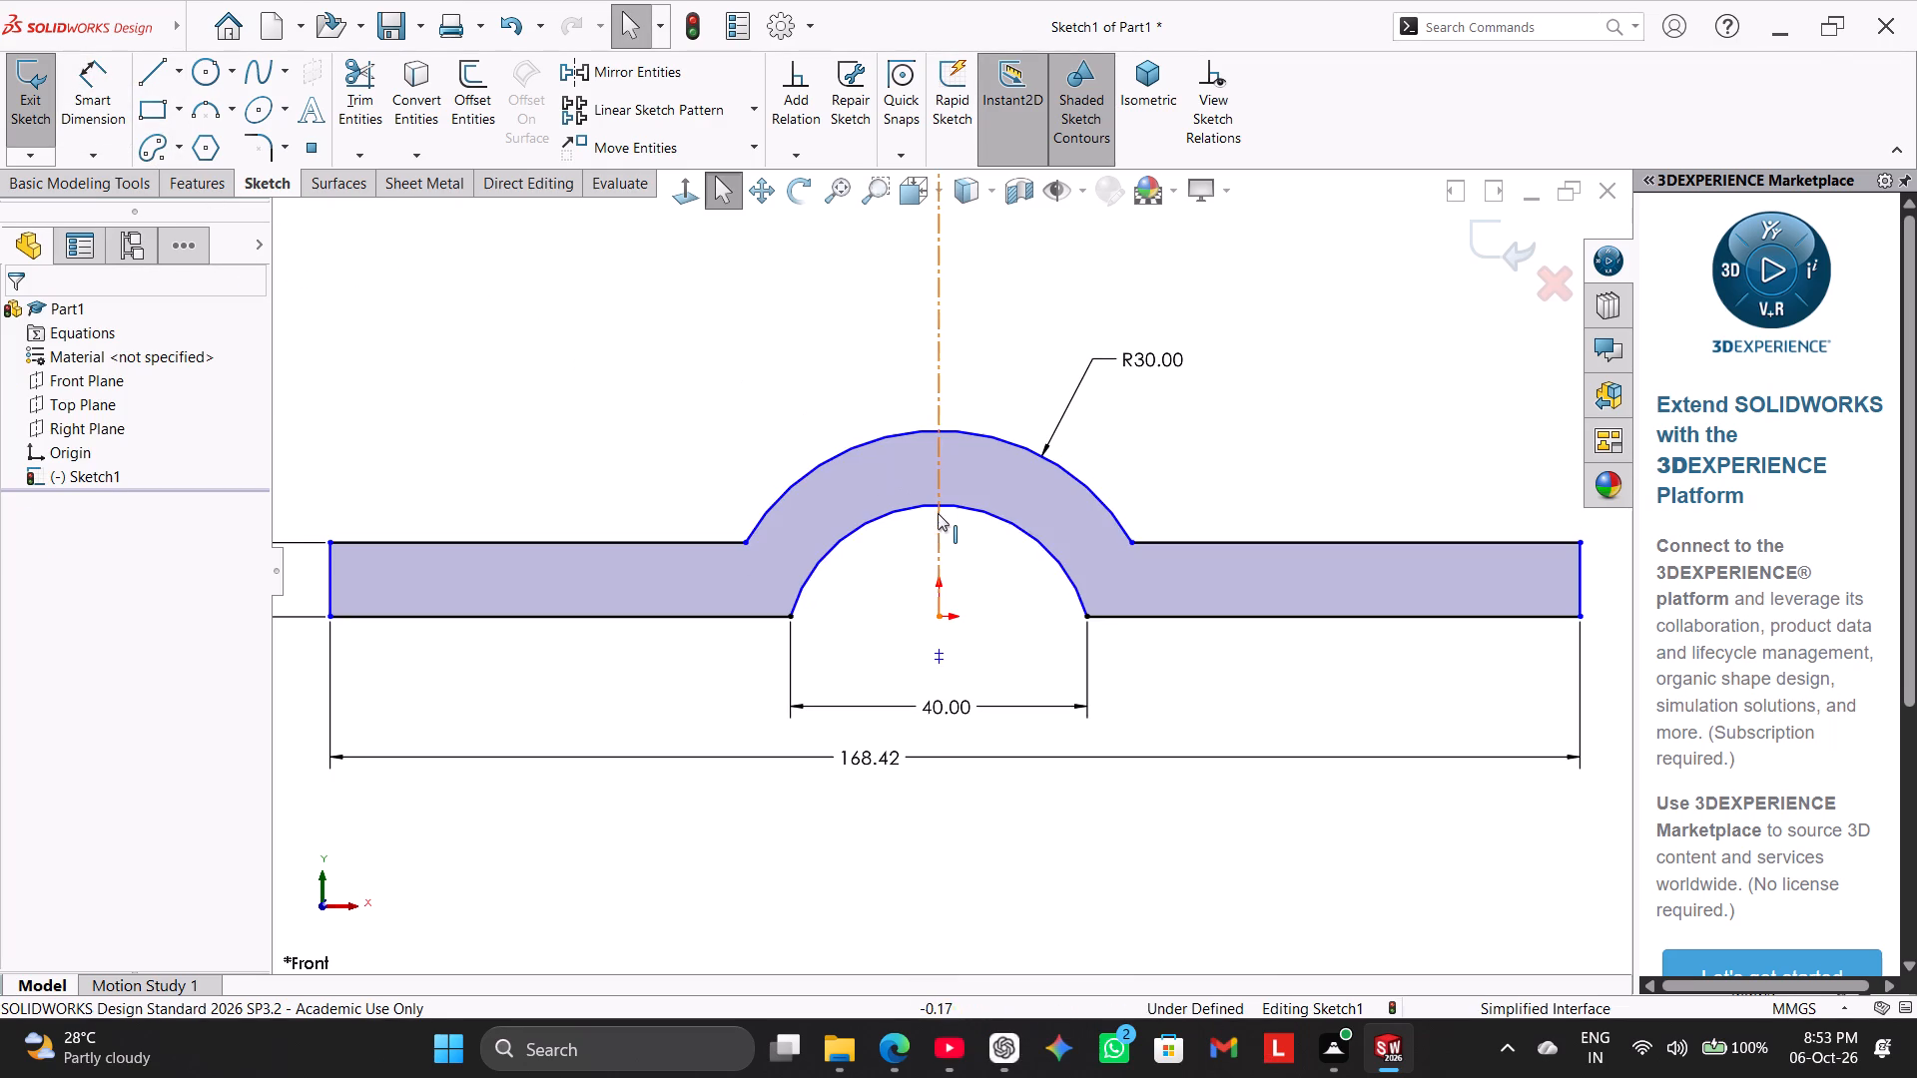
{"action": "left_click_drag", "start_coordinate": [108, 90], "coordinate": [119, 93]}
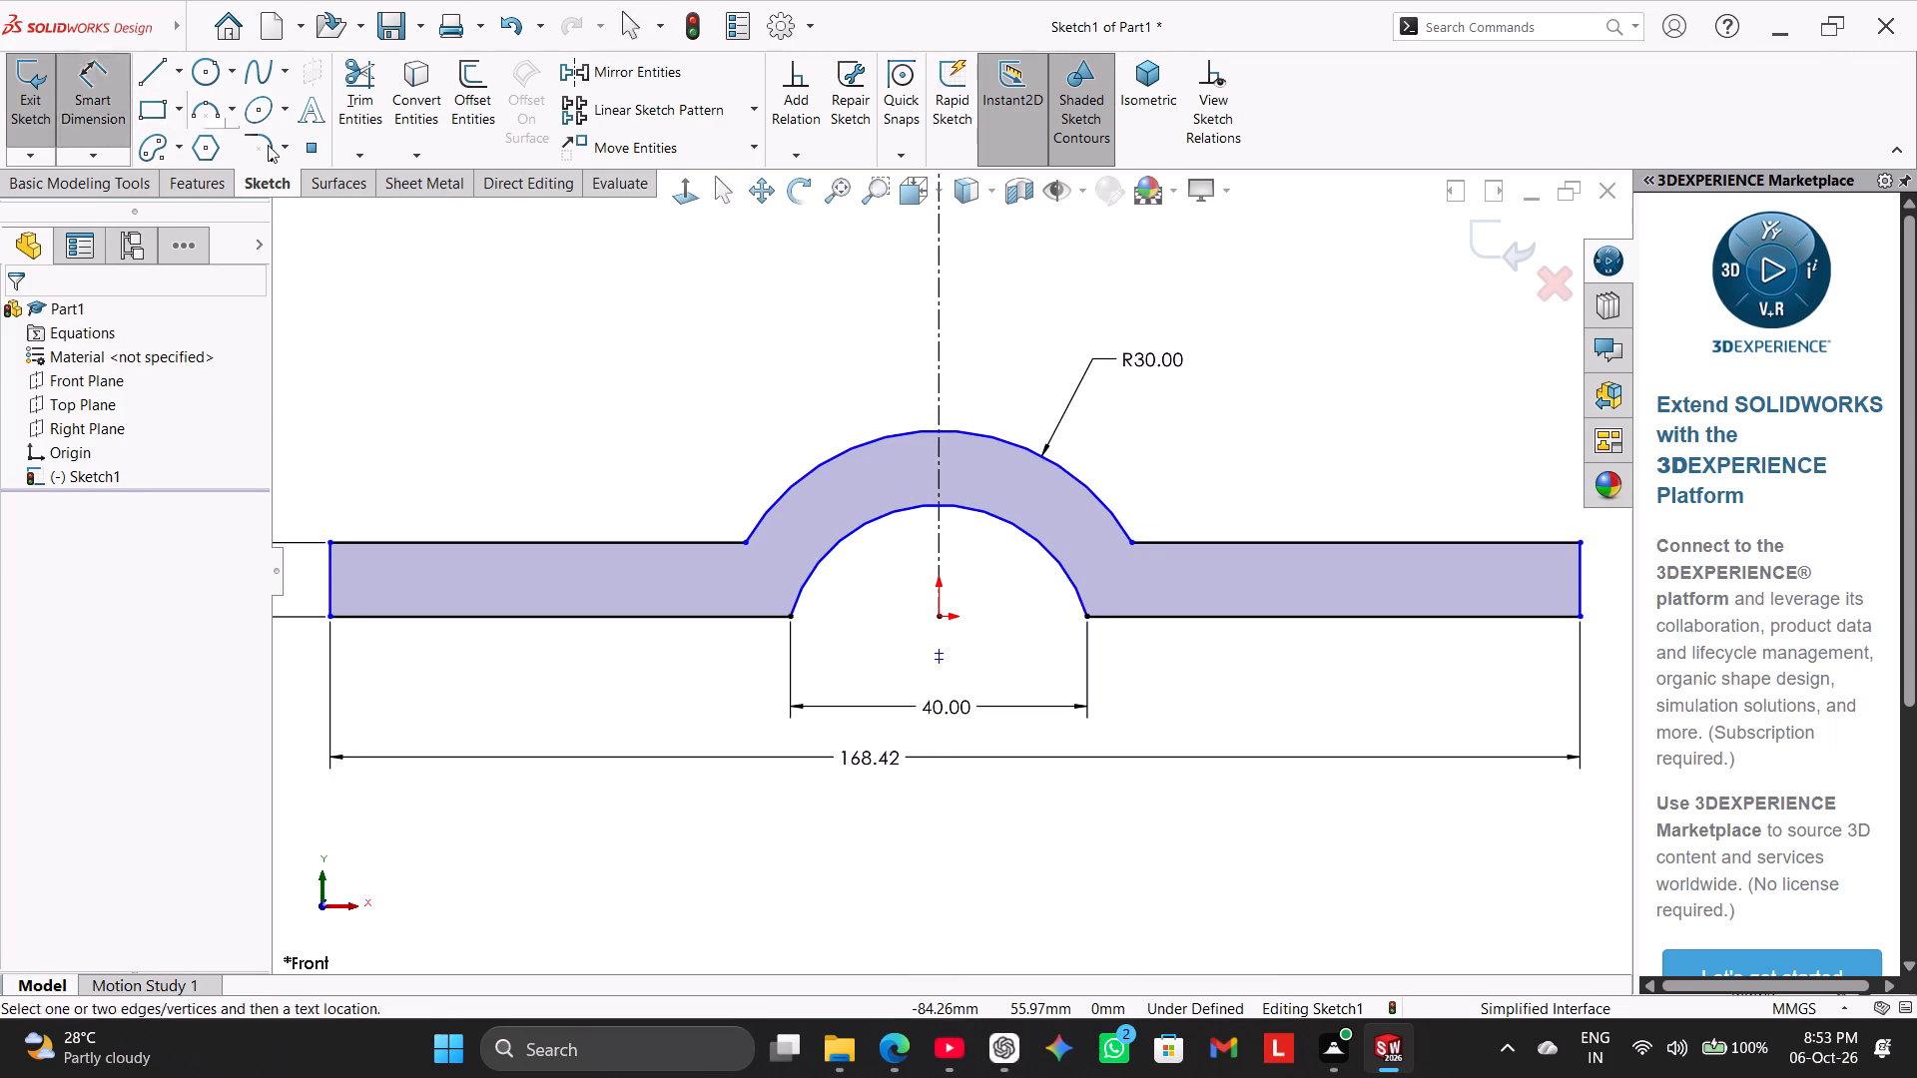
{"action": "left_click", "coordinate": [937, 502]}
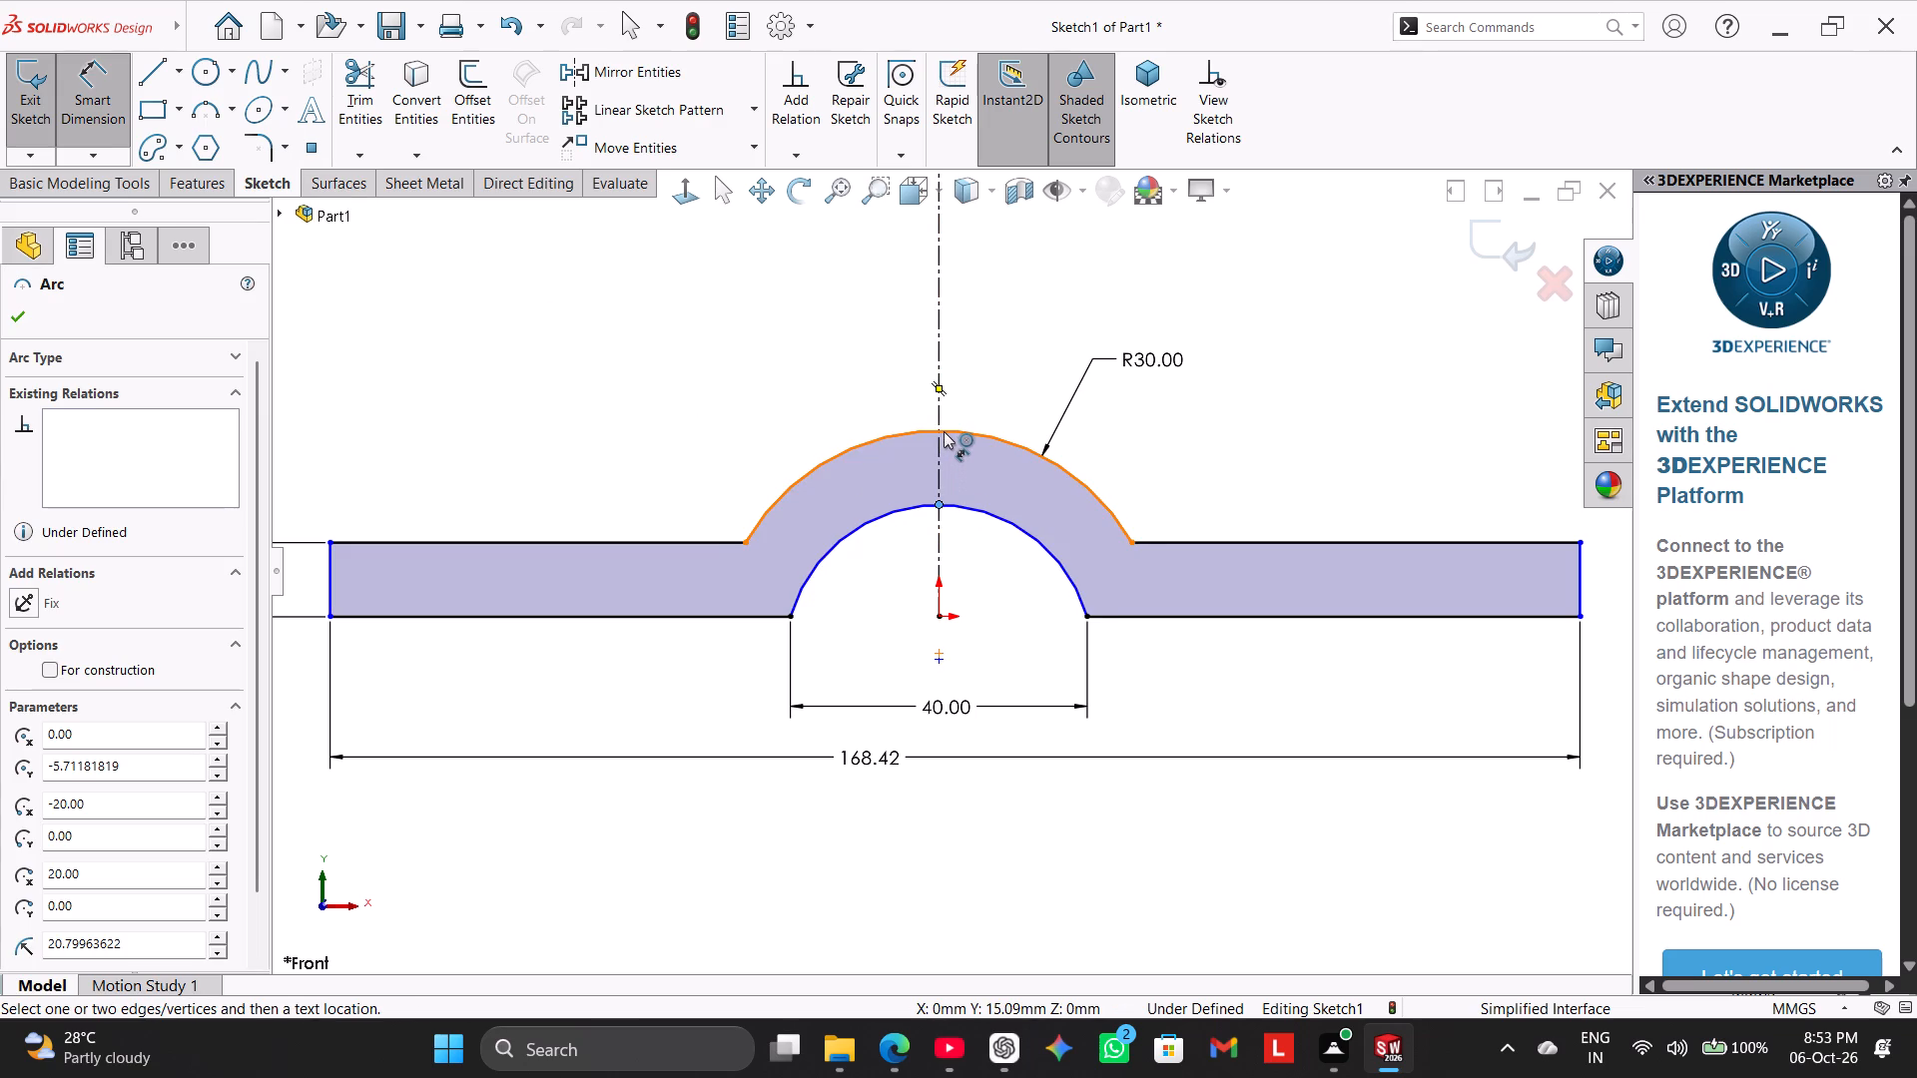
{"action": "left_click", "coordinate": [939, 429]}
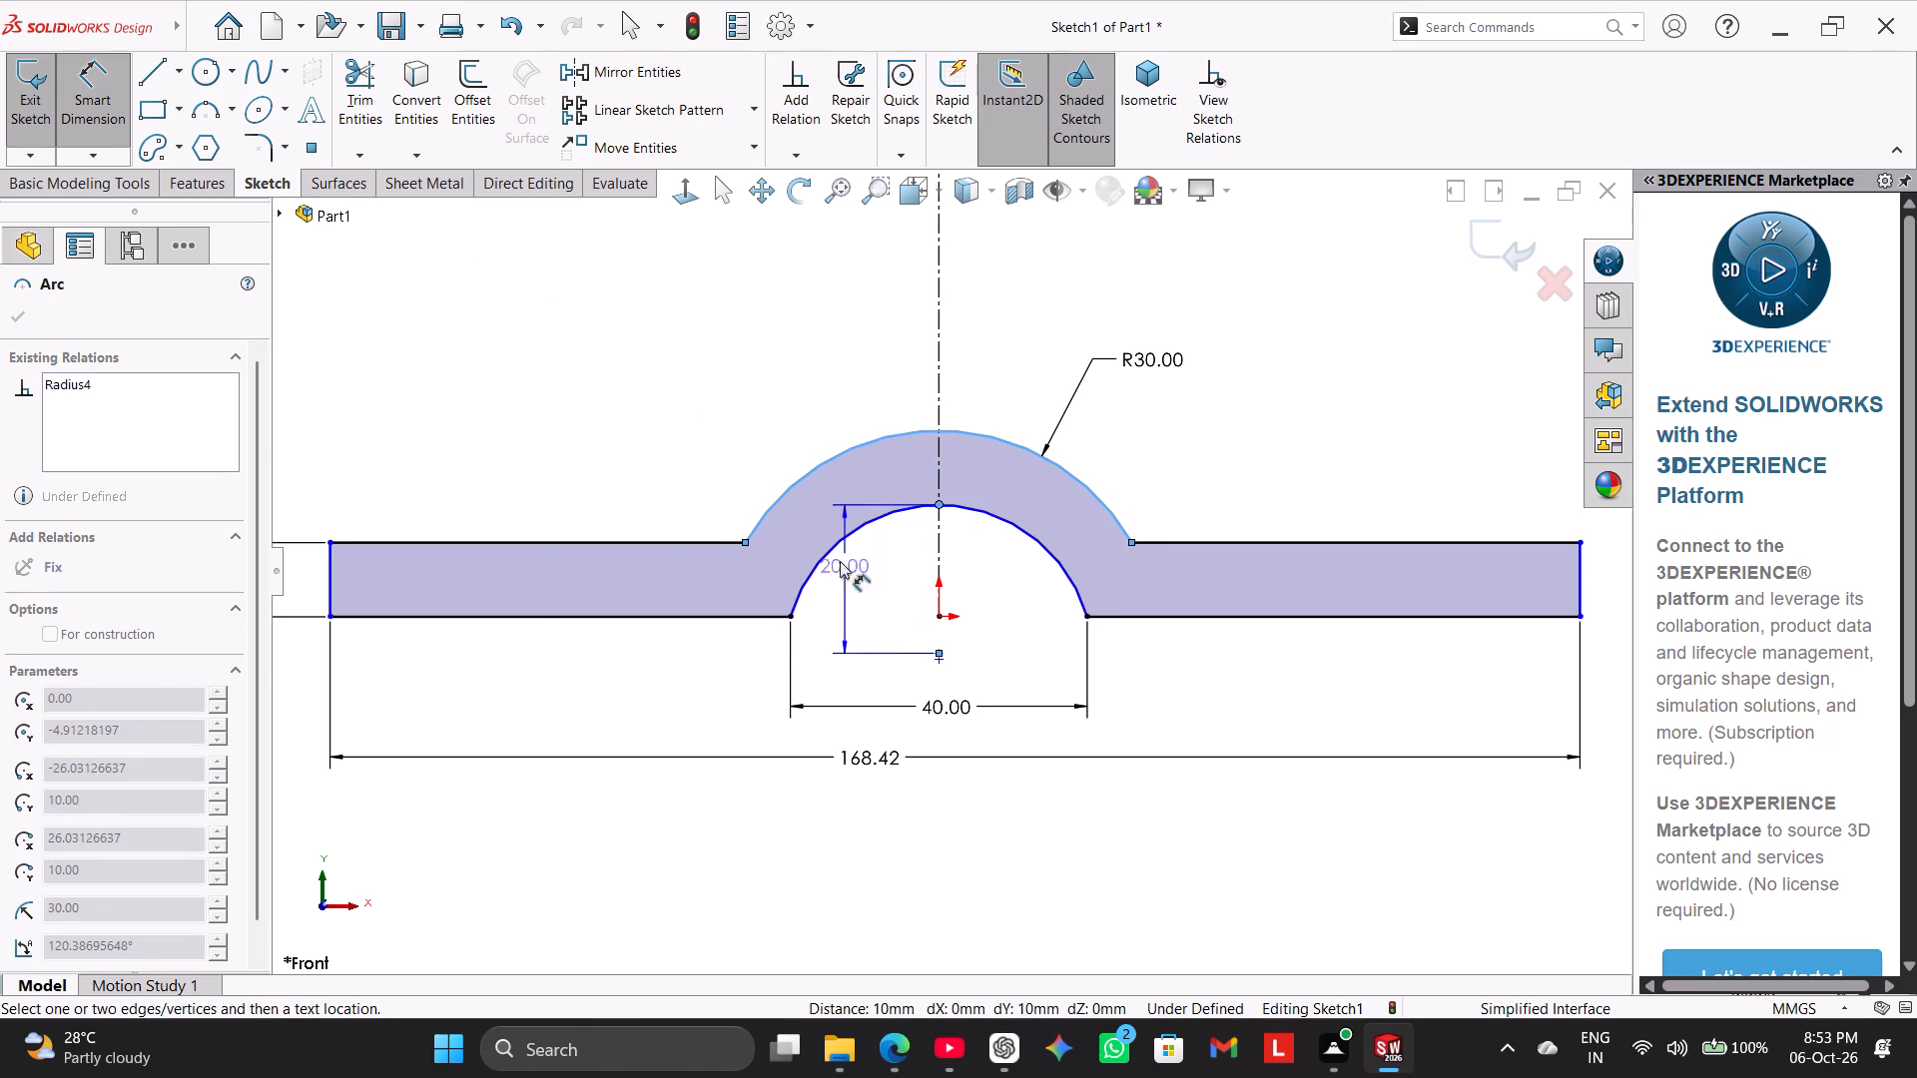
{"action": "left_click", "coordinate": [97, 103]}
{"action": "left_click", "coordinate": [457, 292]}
Add a 10 mm vertical dimension between the crowns of the inner and outer arcs, picked where they cross the centerline.
{"action": "scroll", "coordinate": [1022, 426], "scroll_direction": "down", "scroll_amount": 4}
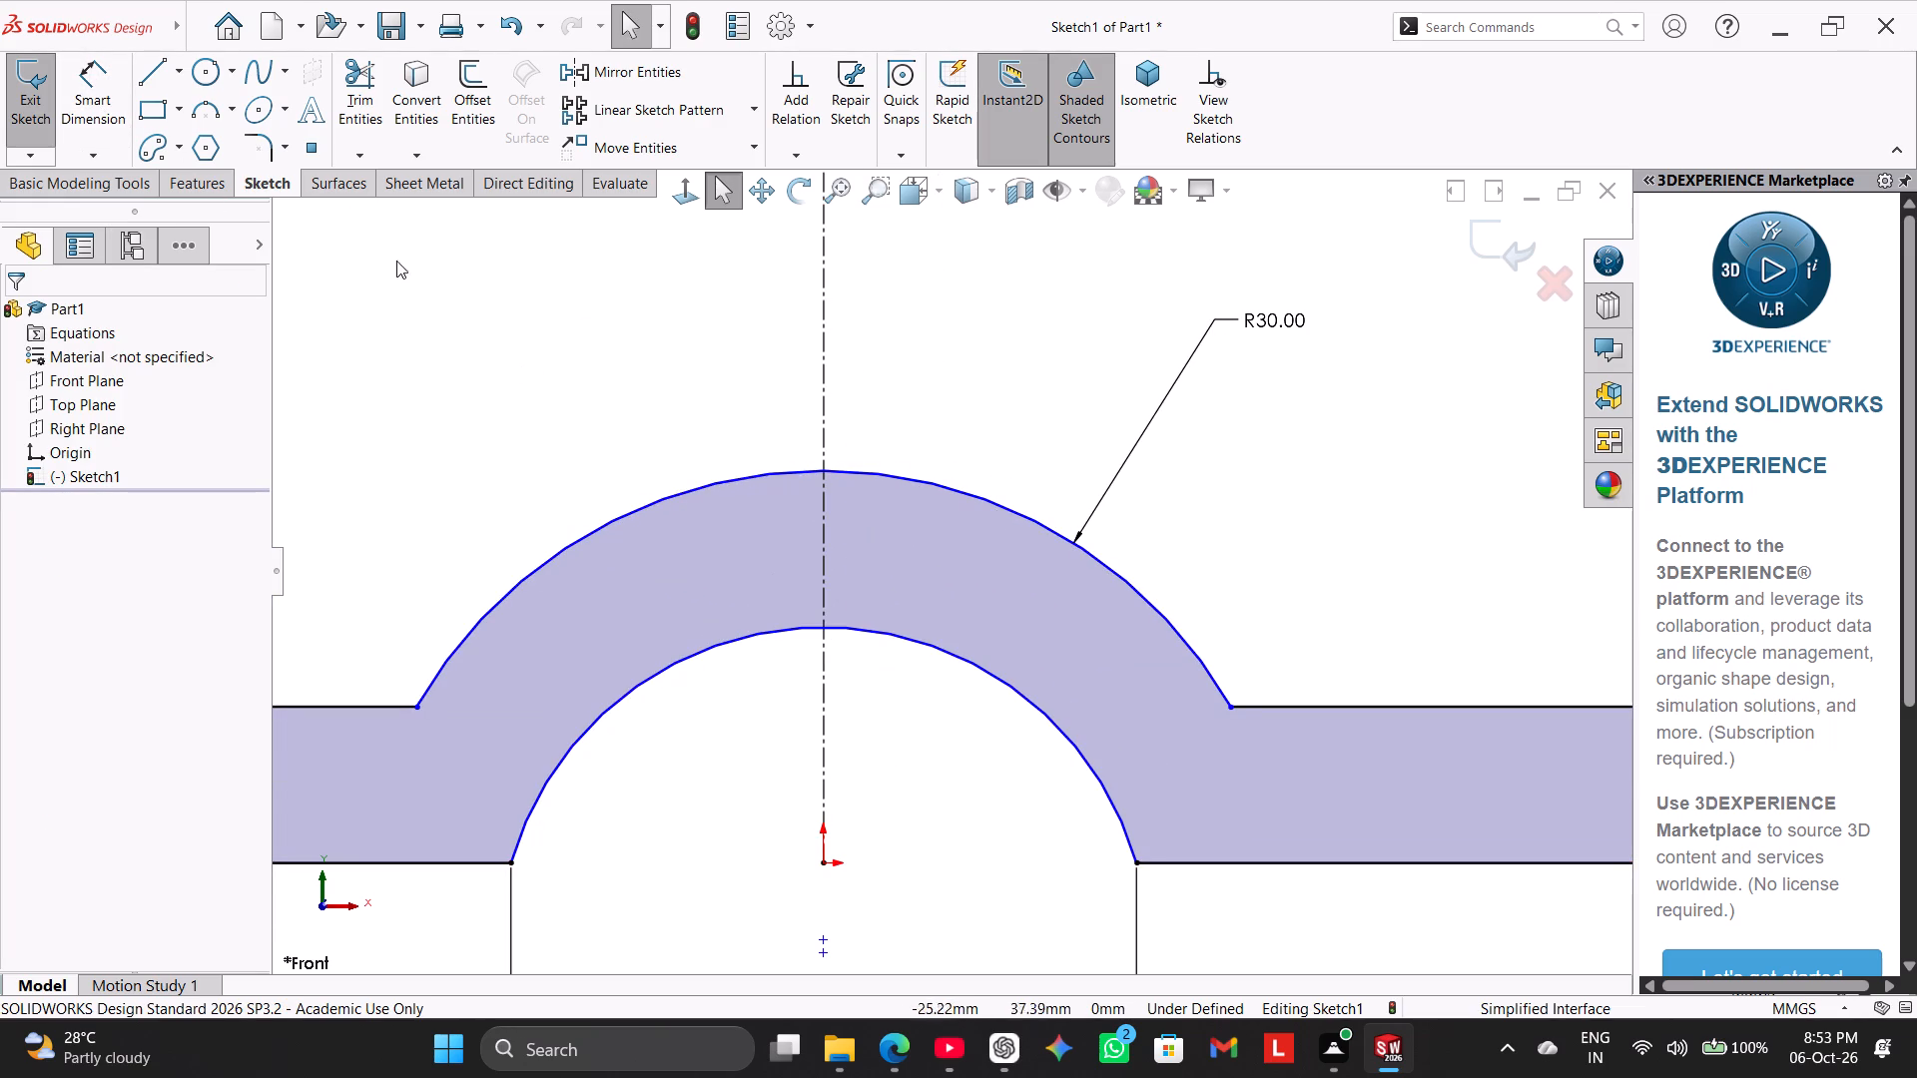
{"action": "left_click_drag", "start_coordinate": [109, 106], "coordinate": [130, 119]}
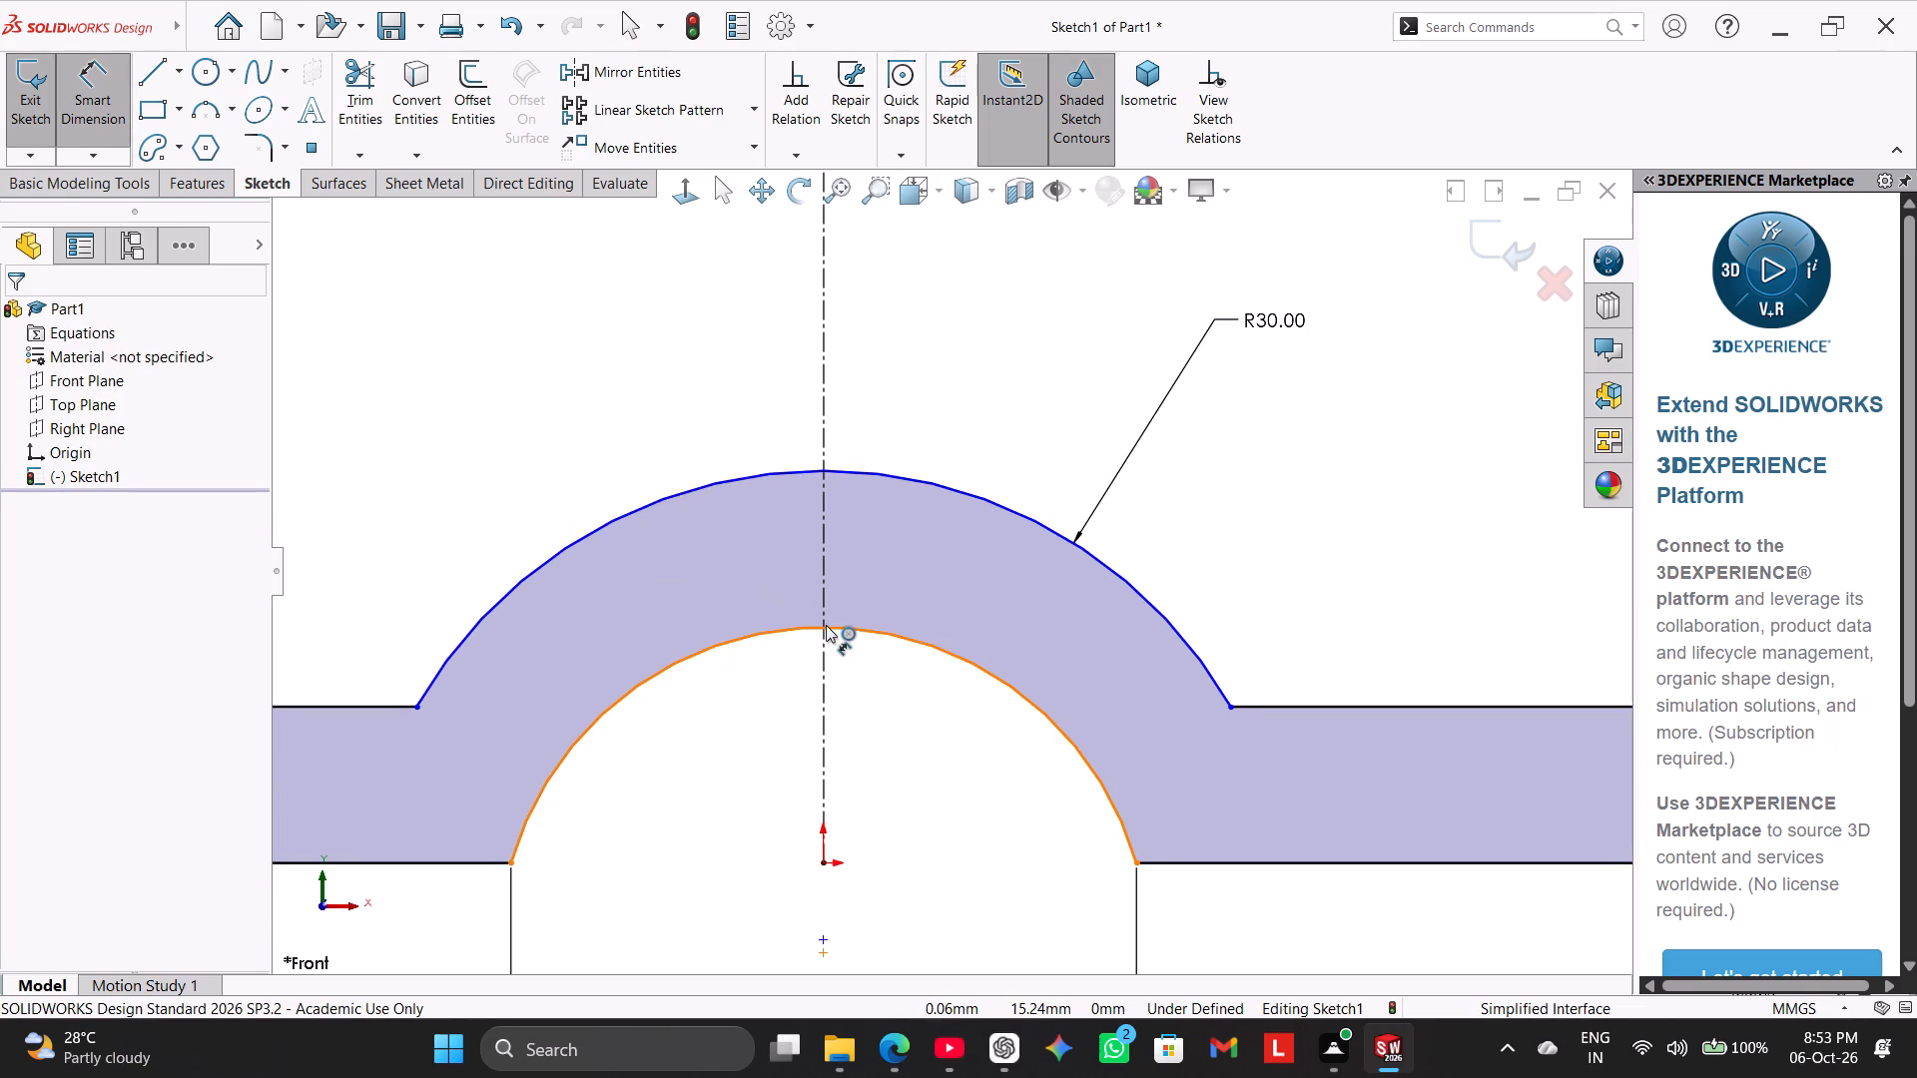
{"action": "left_click", "coordinate": [825, 625], "text": "shift"}
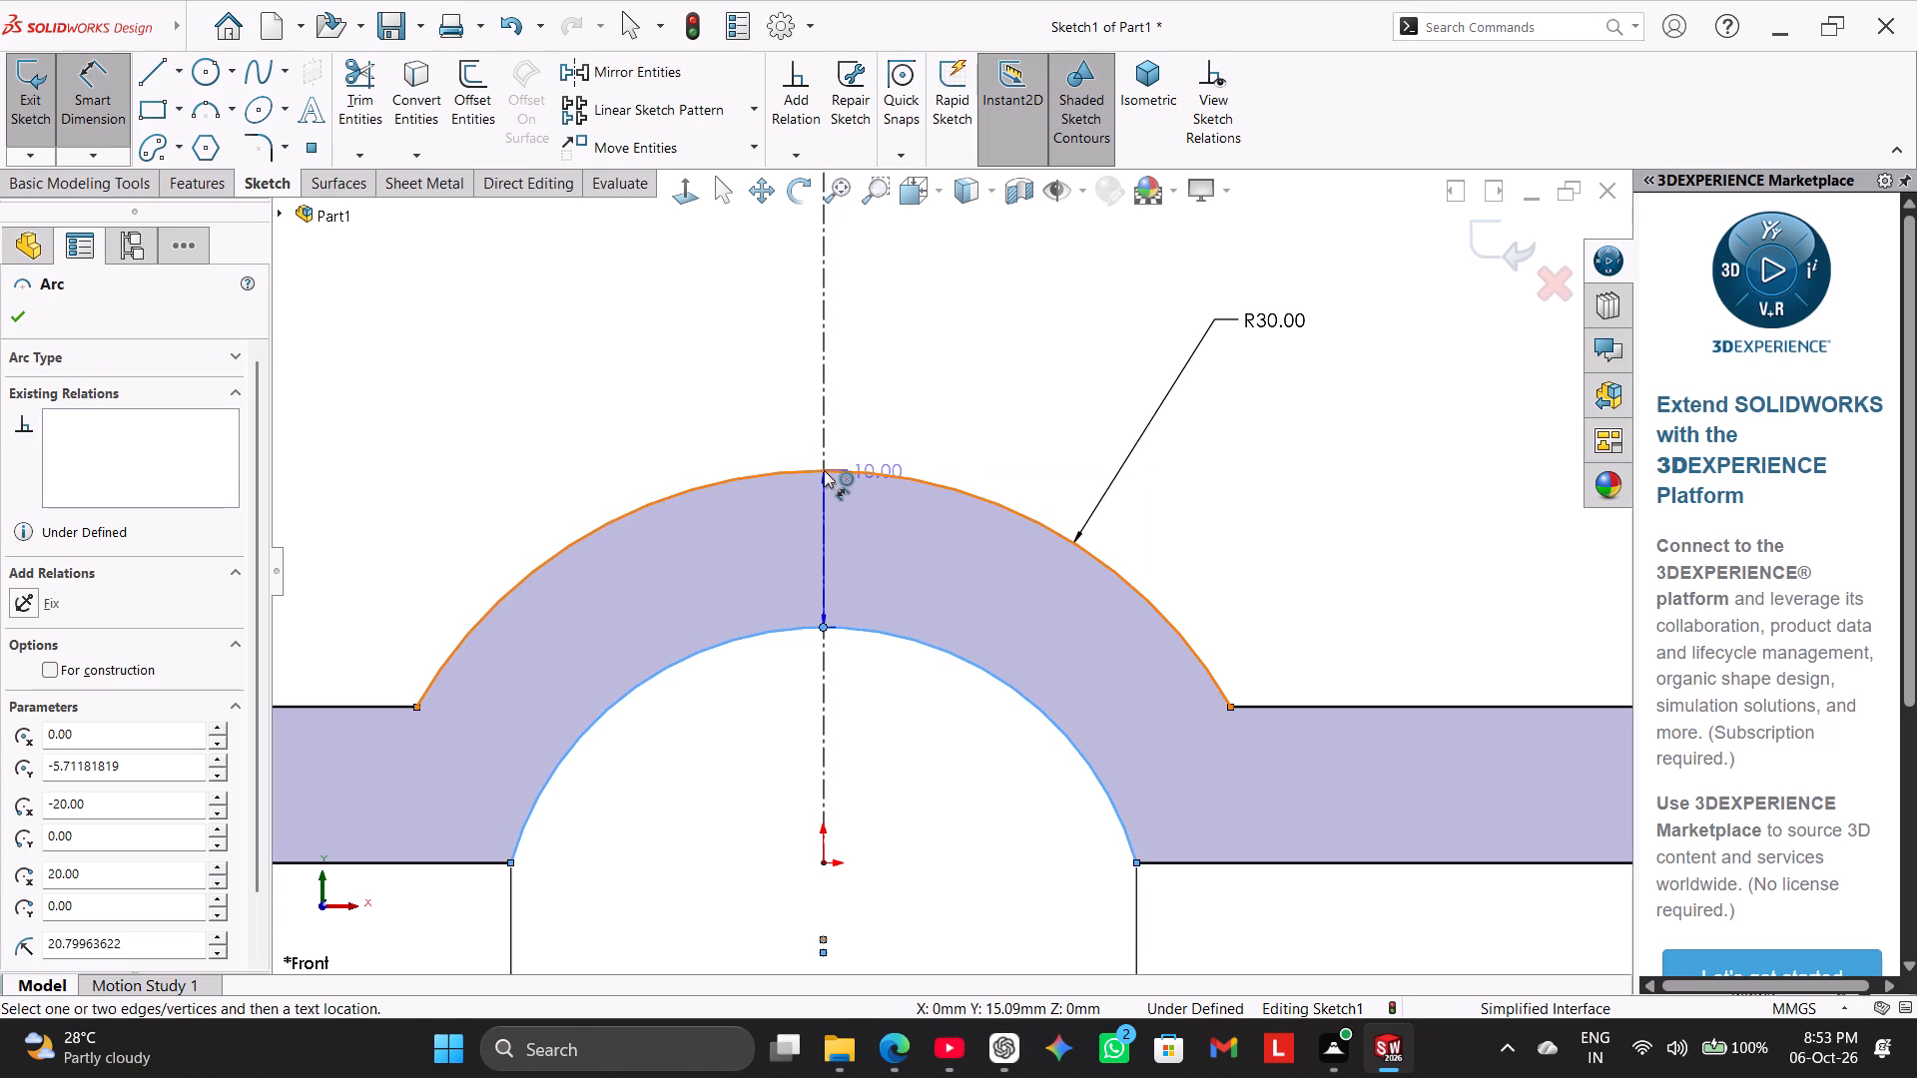
{"action": "left_click", "coordinate": [824, 470], "text": "shift"}
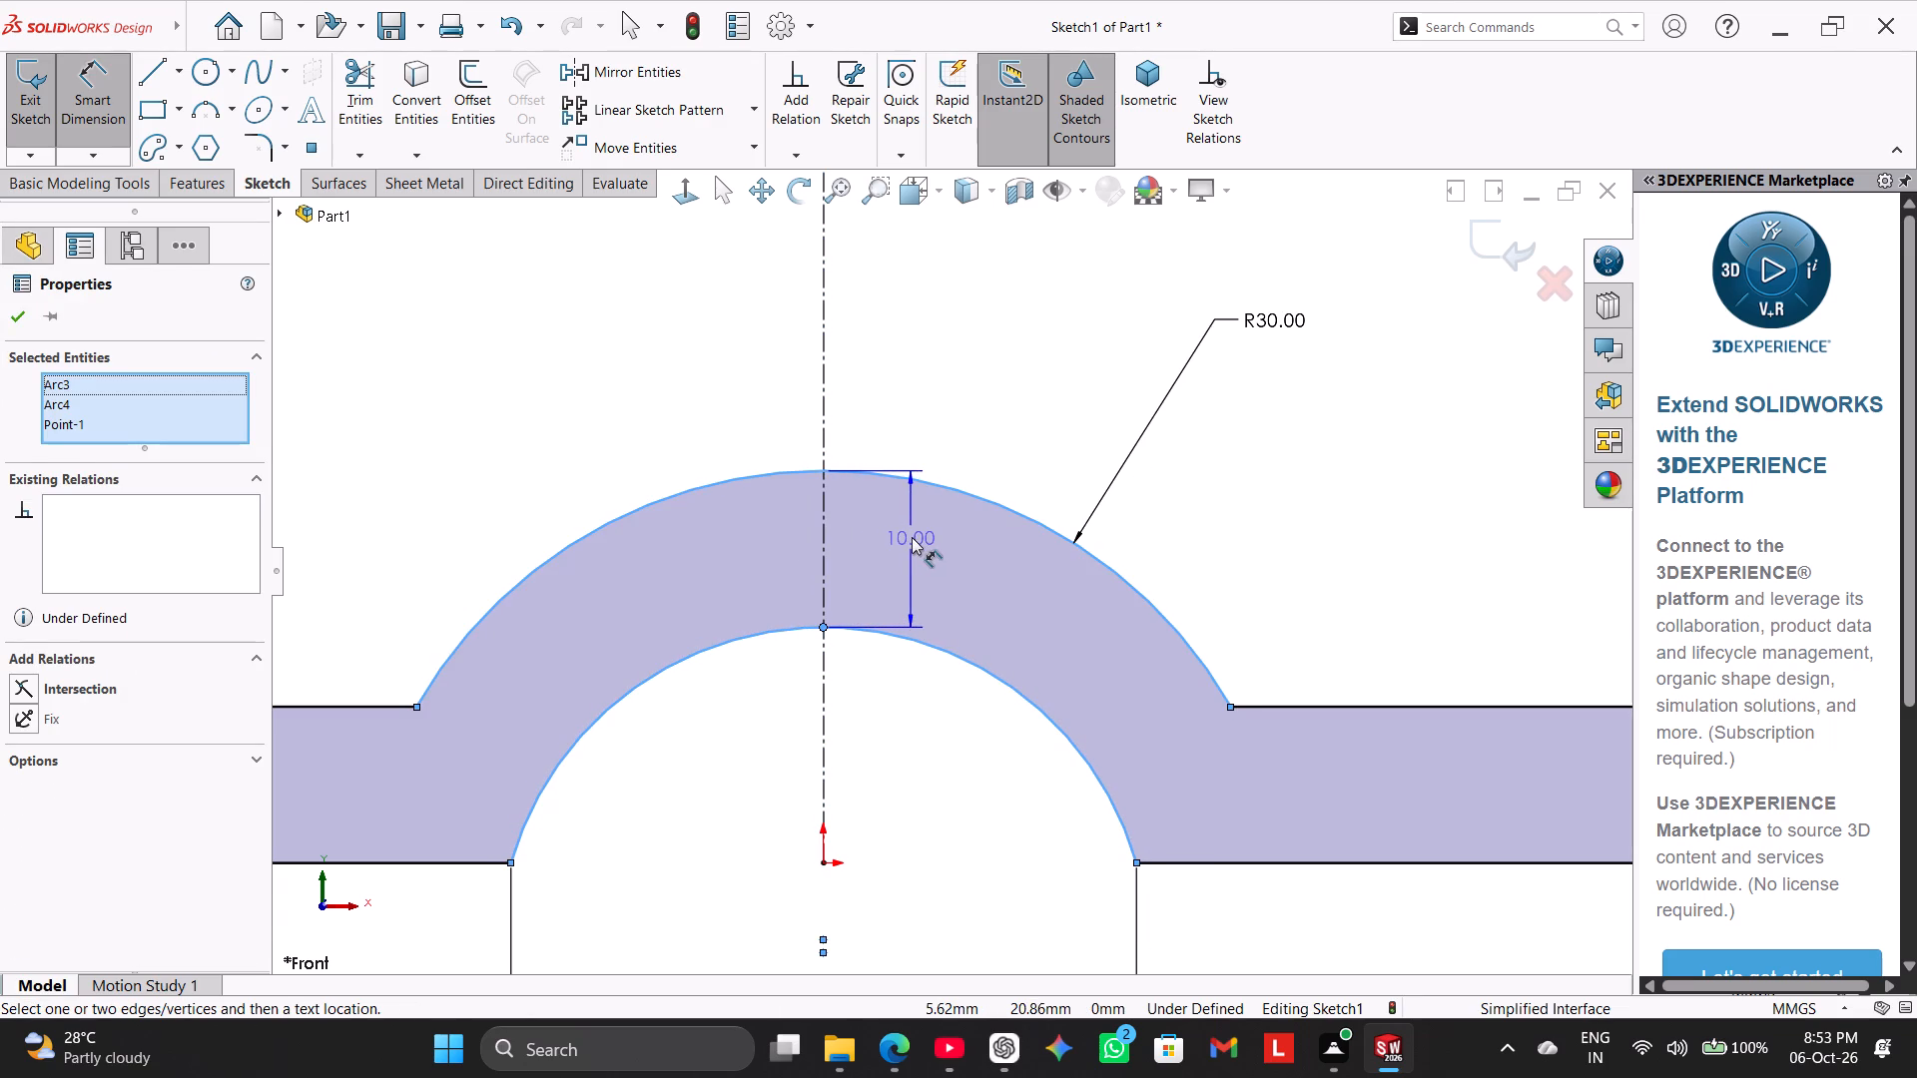
{"action": "left_click", "coordinate": [915, 539]}
{"action": "left_click", "coordinate": [980, 425]}
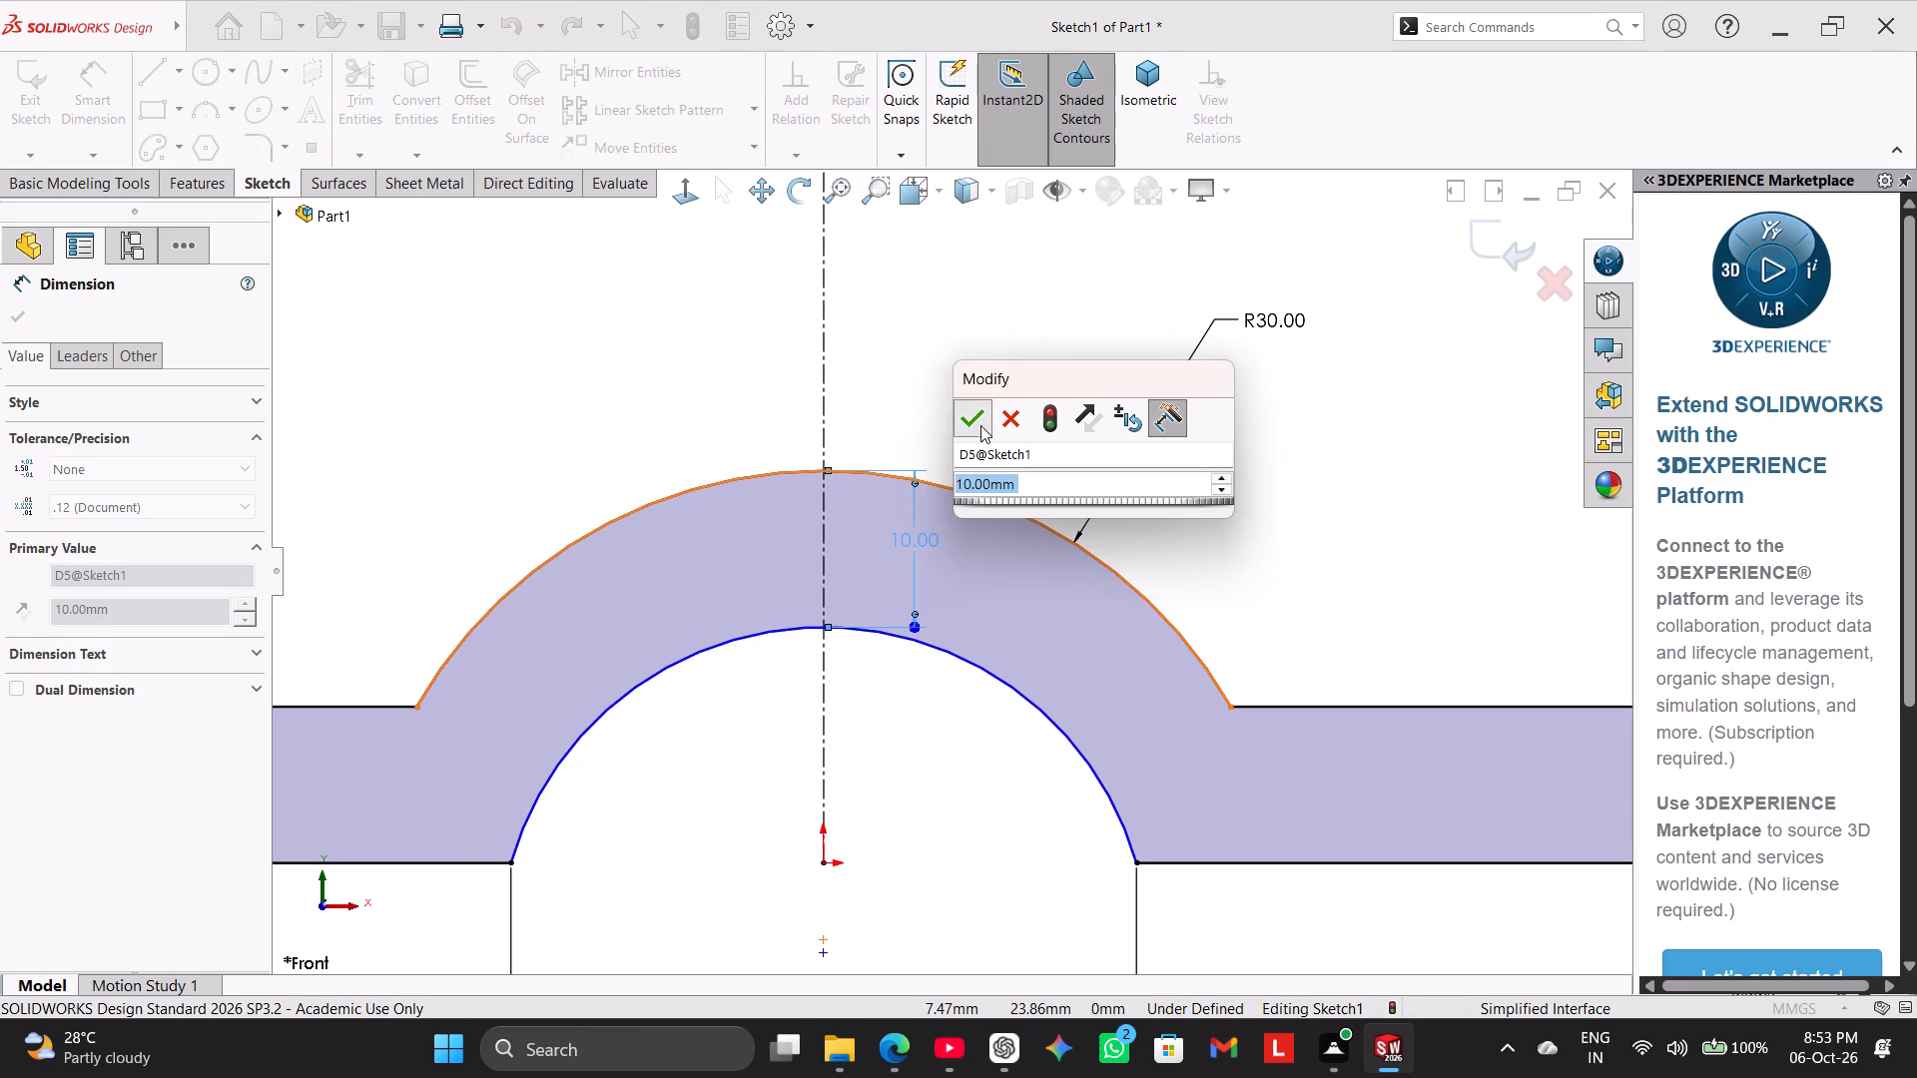
{"action": "left_click", "coordinate": [899, 395]}
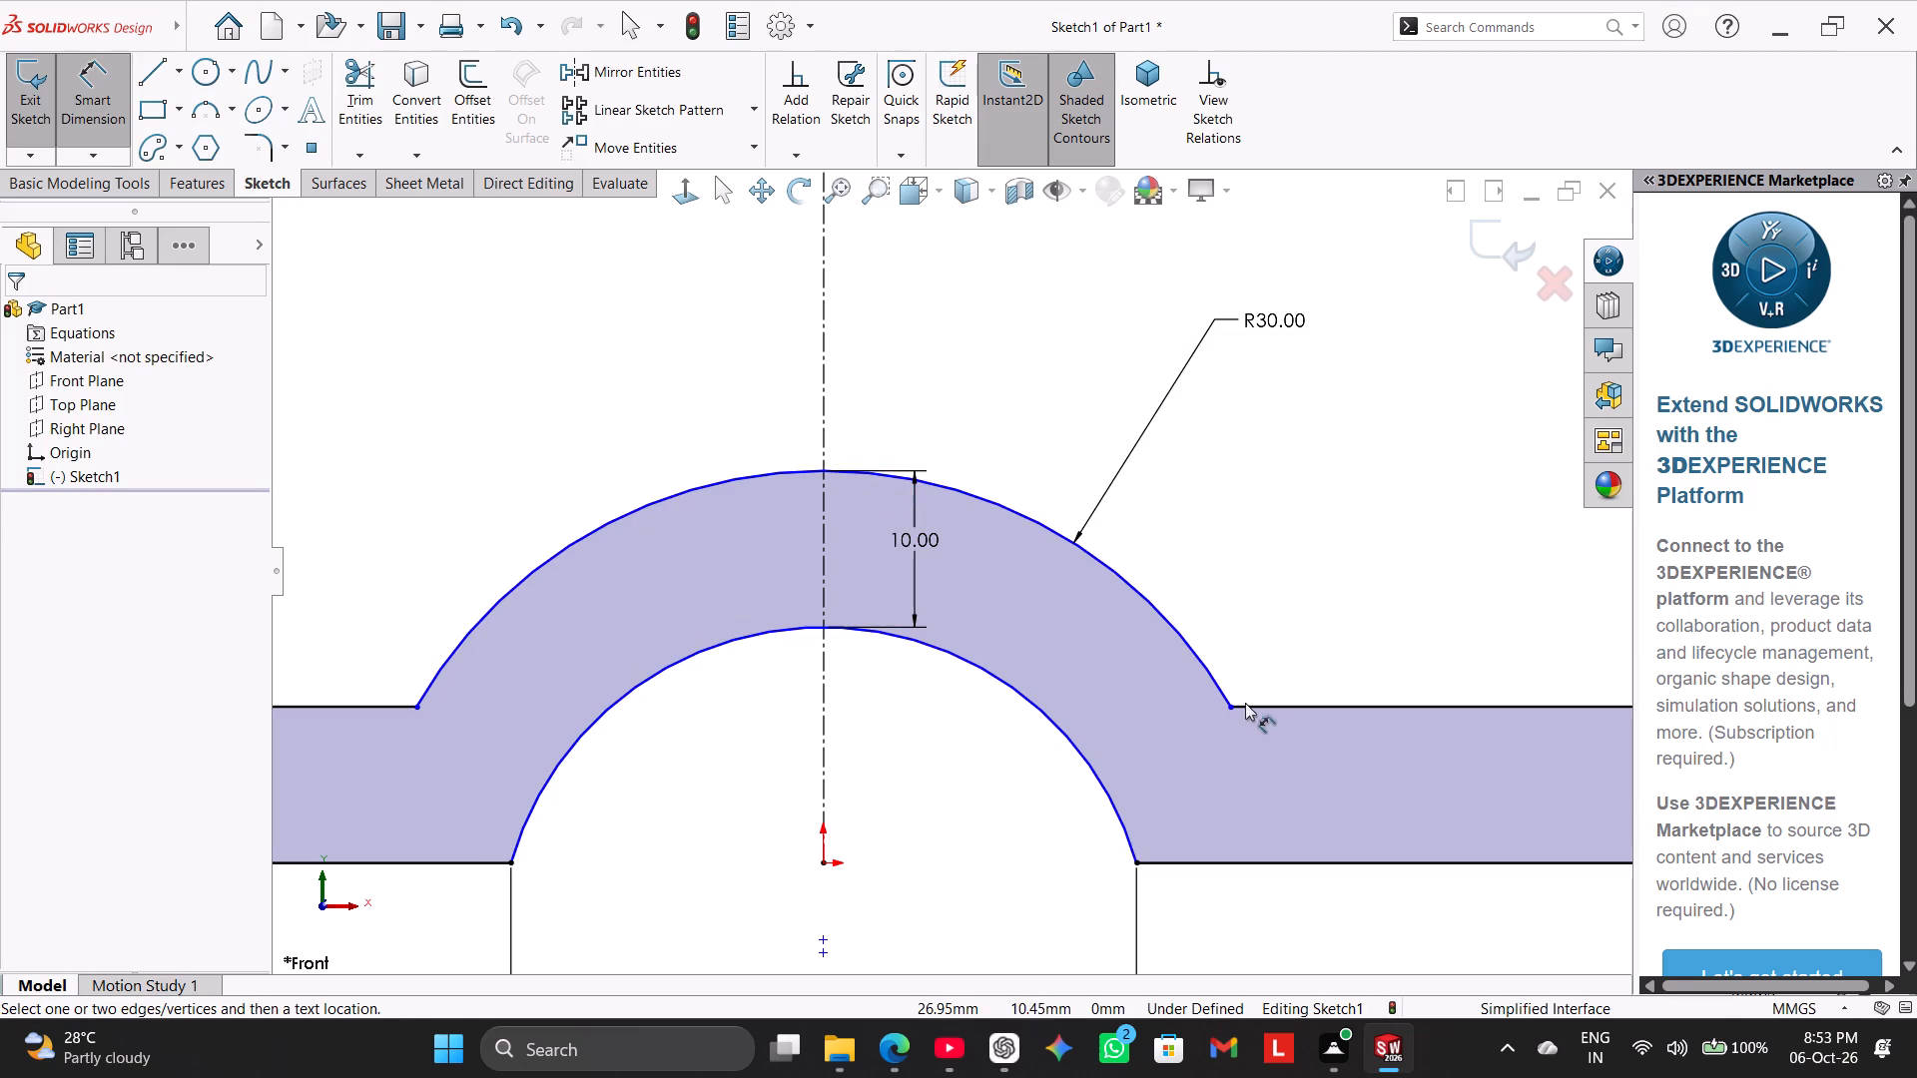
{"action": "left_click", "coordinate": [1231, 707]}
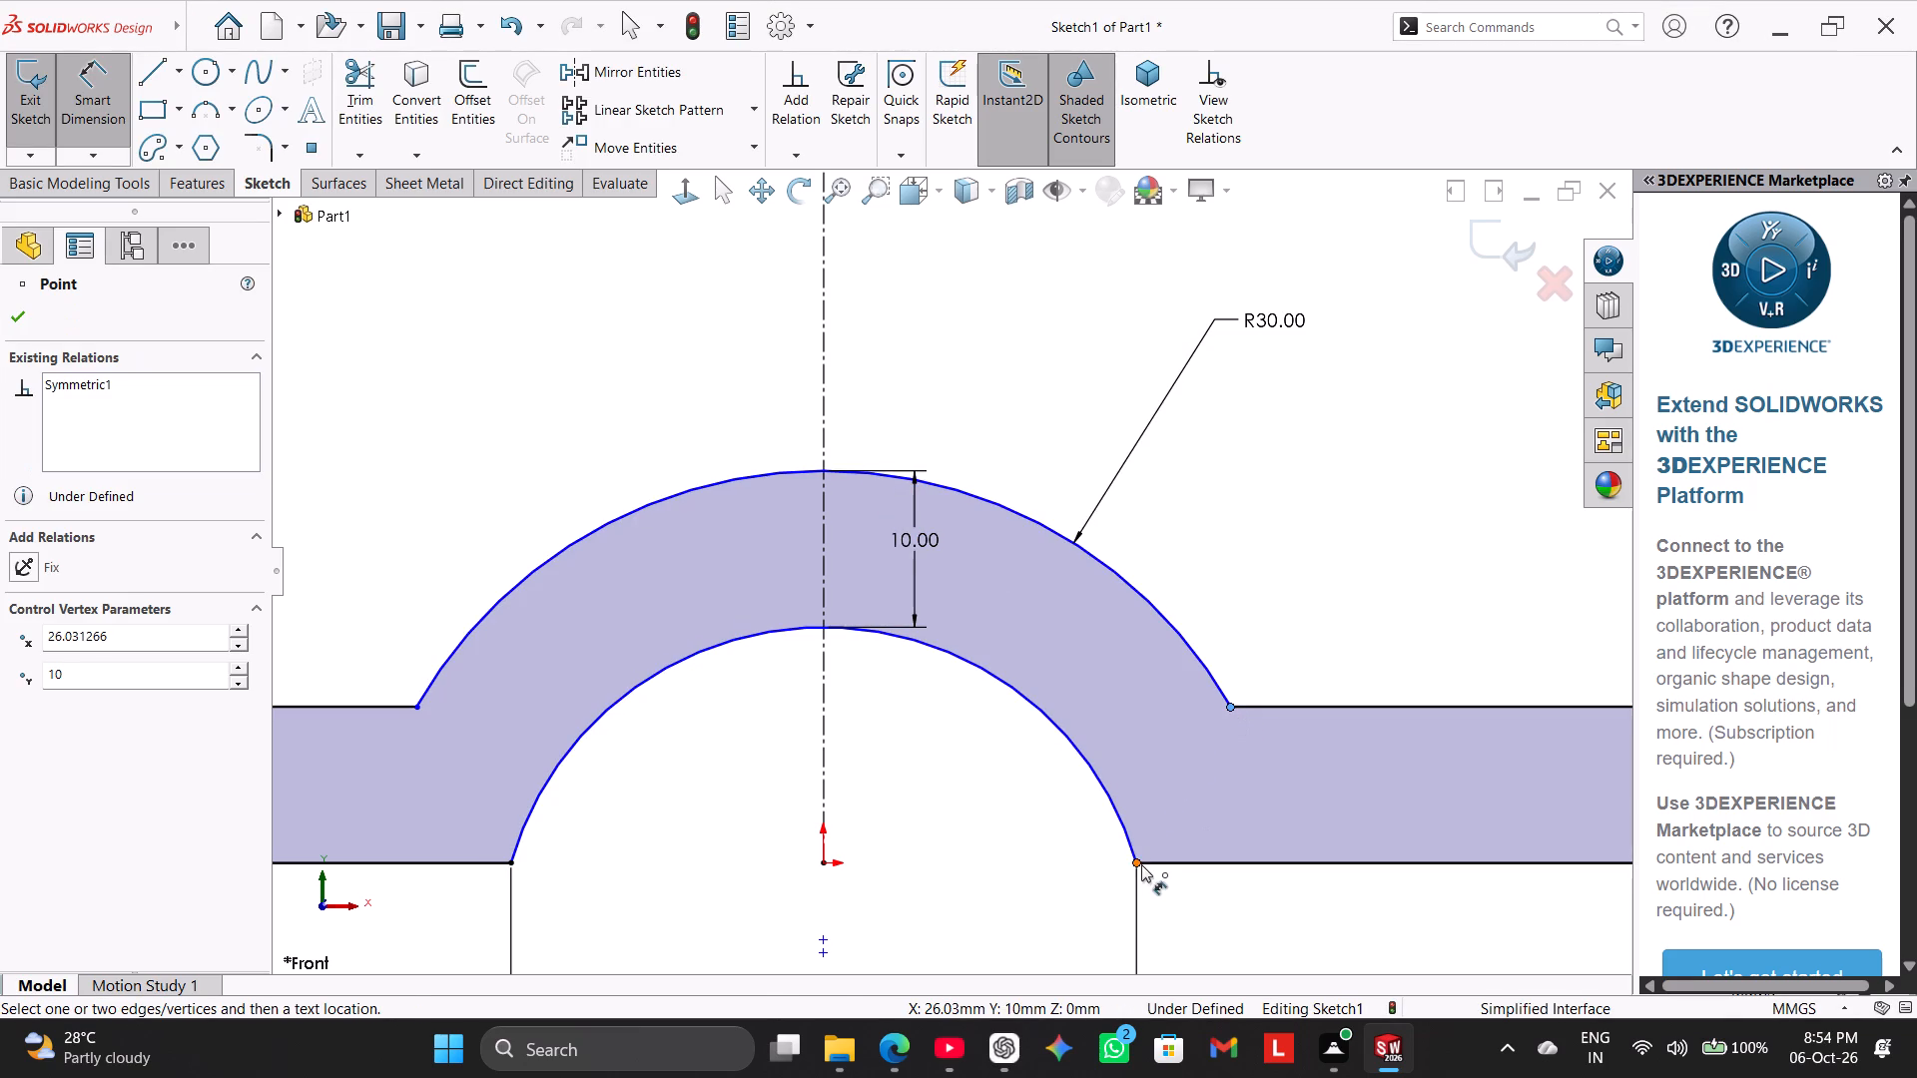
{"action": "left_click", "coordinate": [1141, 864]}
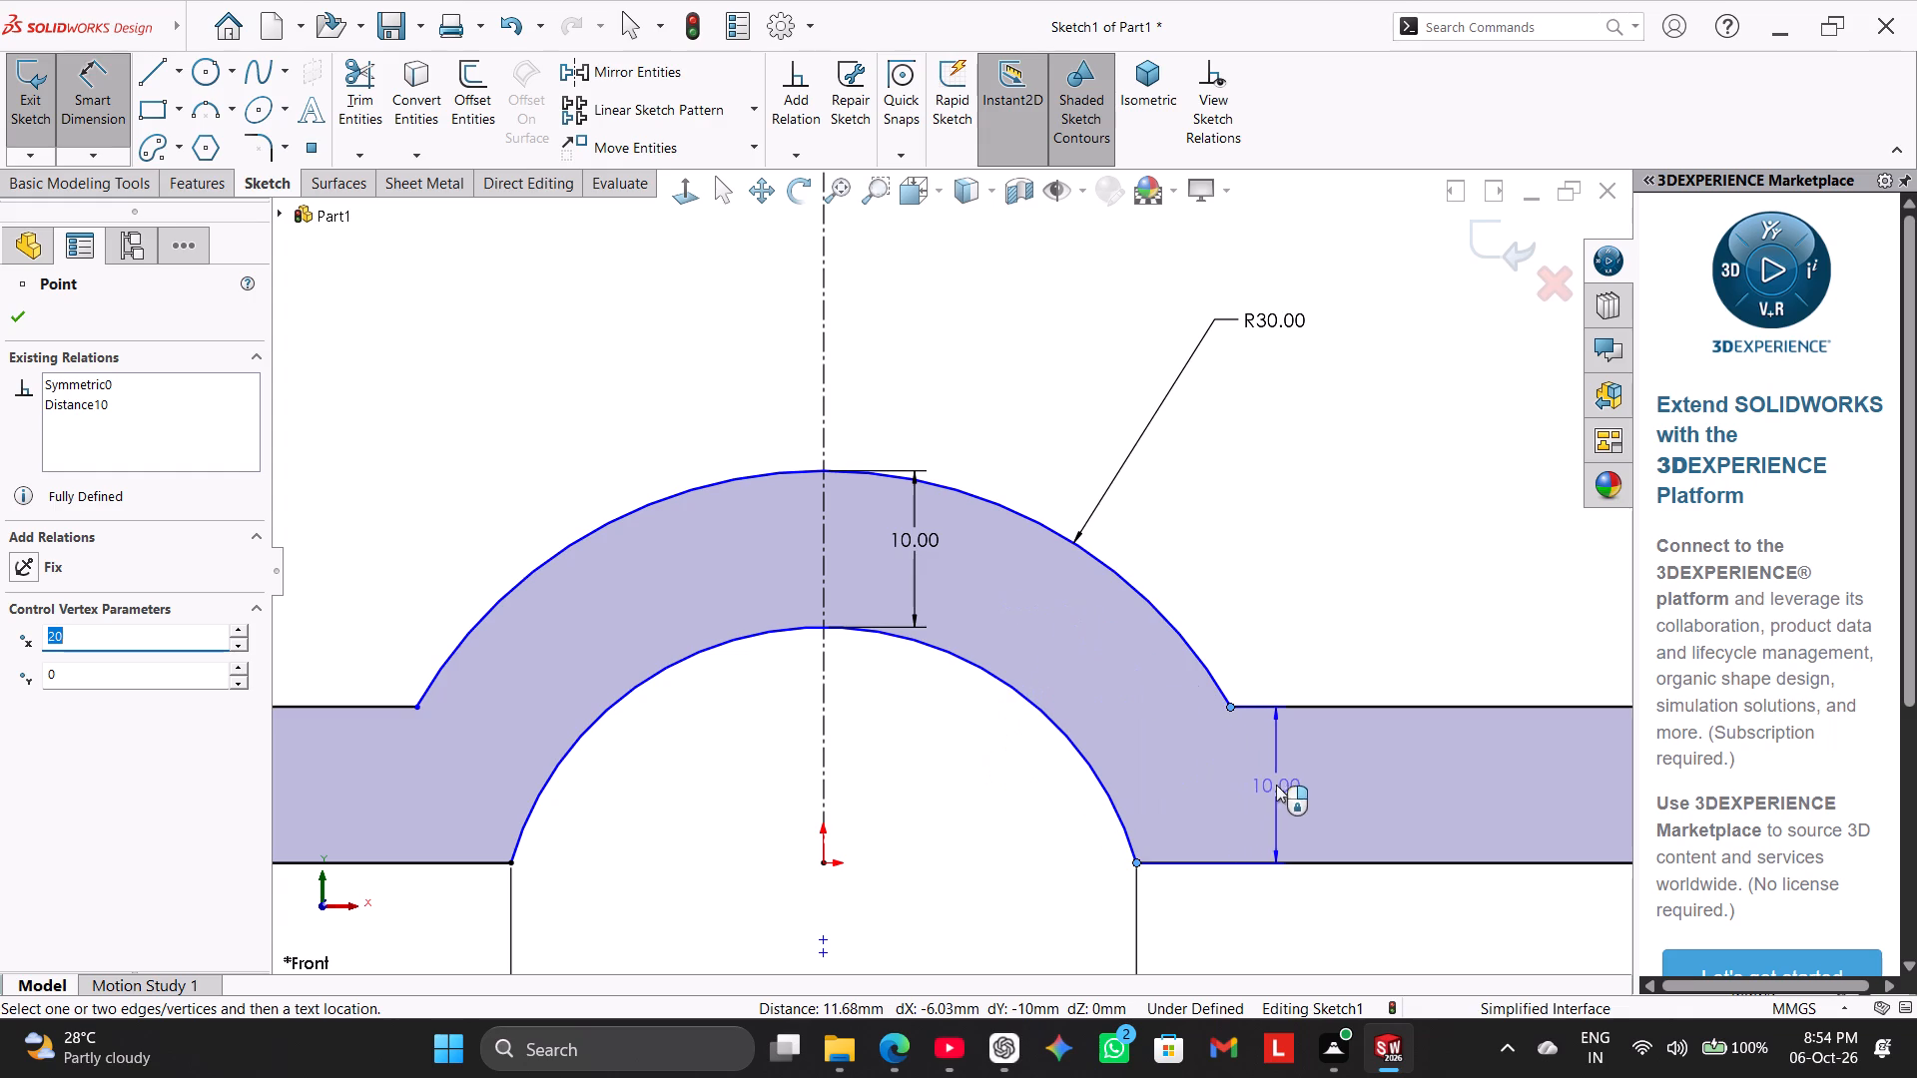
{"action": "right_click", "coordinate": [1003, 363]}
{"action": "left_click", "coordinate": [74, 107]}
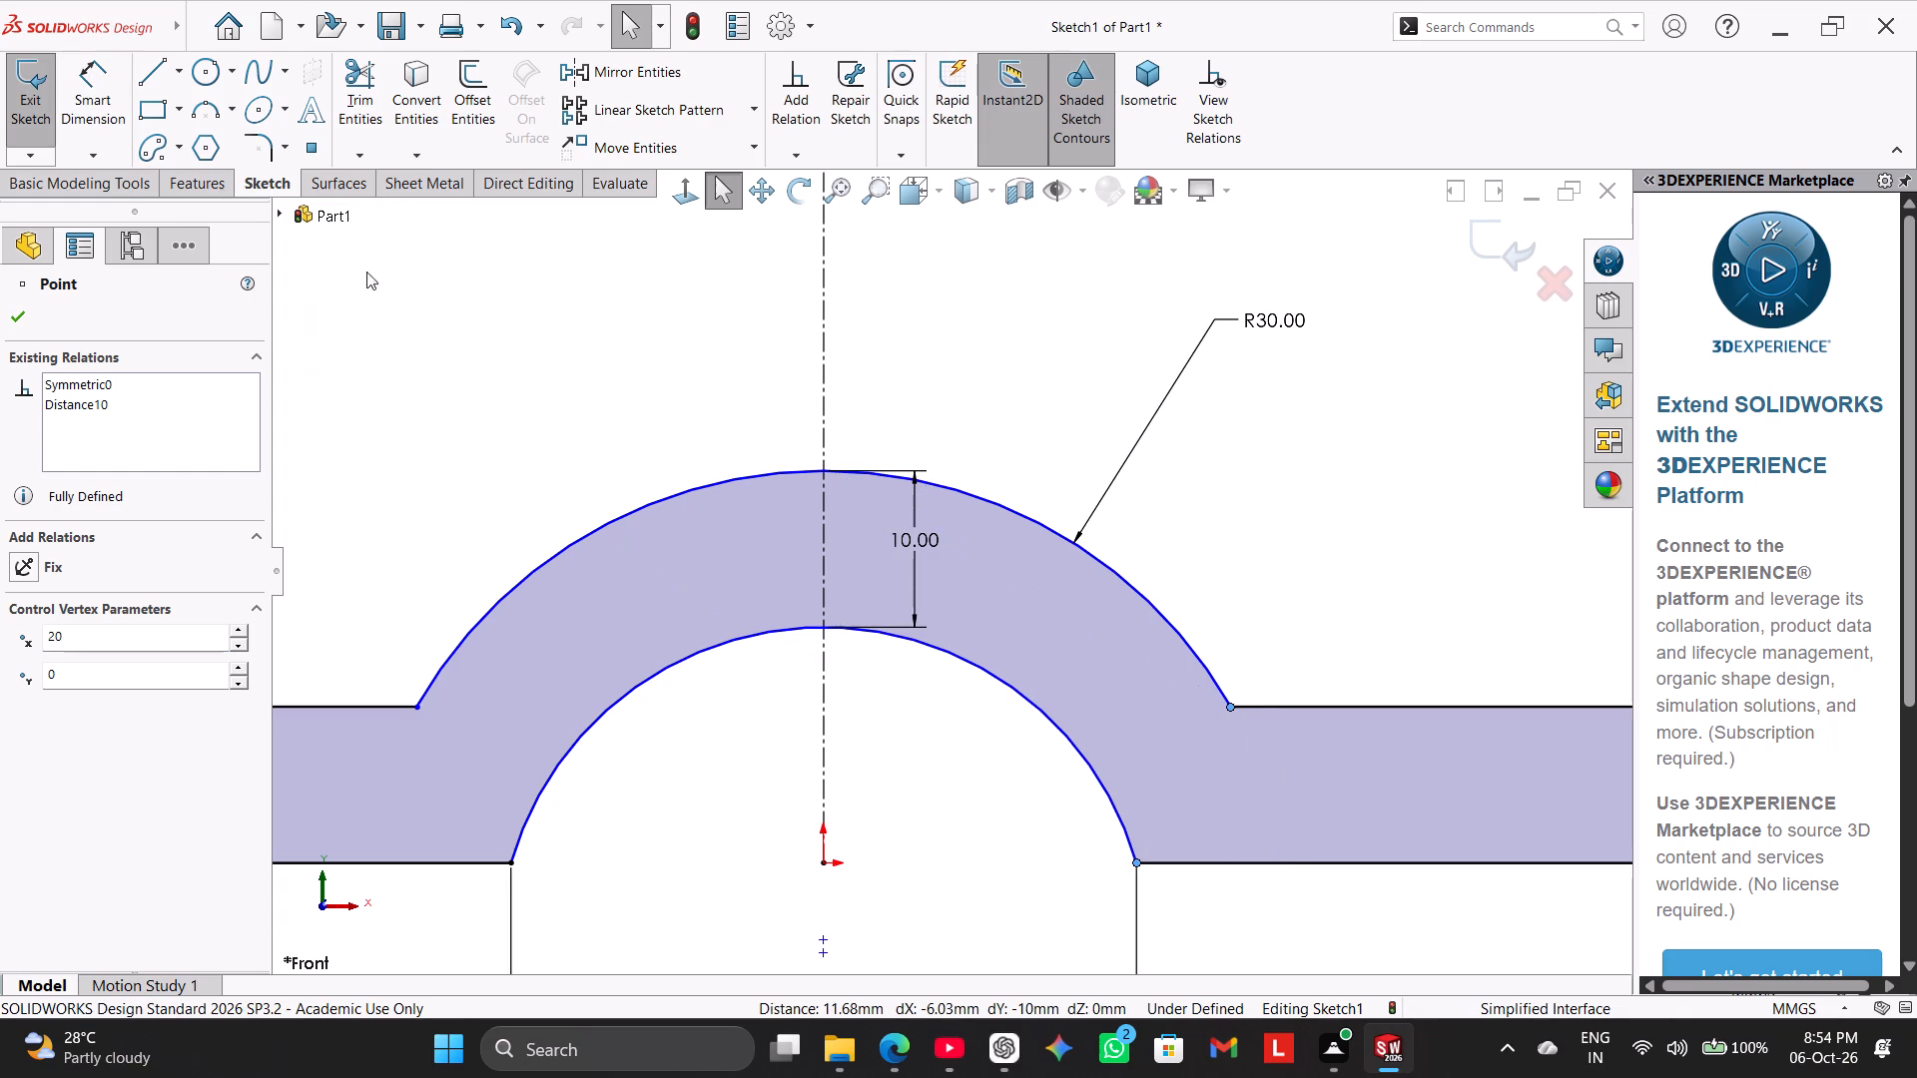
Dimension the inner arc's radius as 20 mm.
{"action": "left_click", "coordinate": [433, 297]}
{"action": "scroll", "coordinate": [655, 475], "scroll_direction": "up", "scroll_amount": 3}
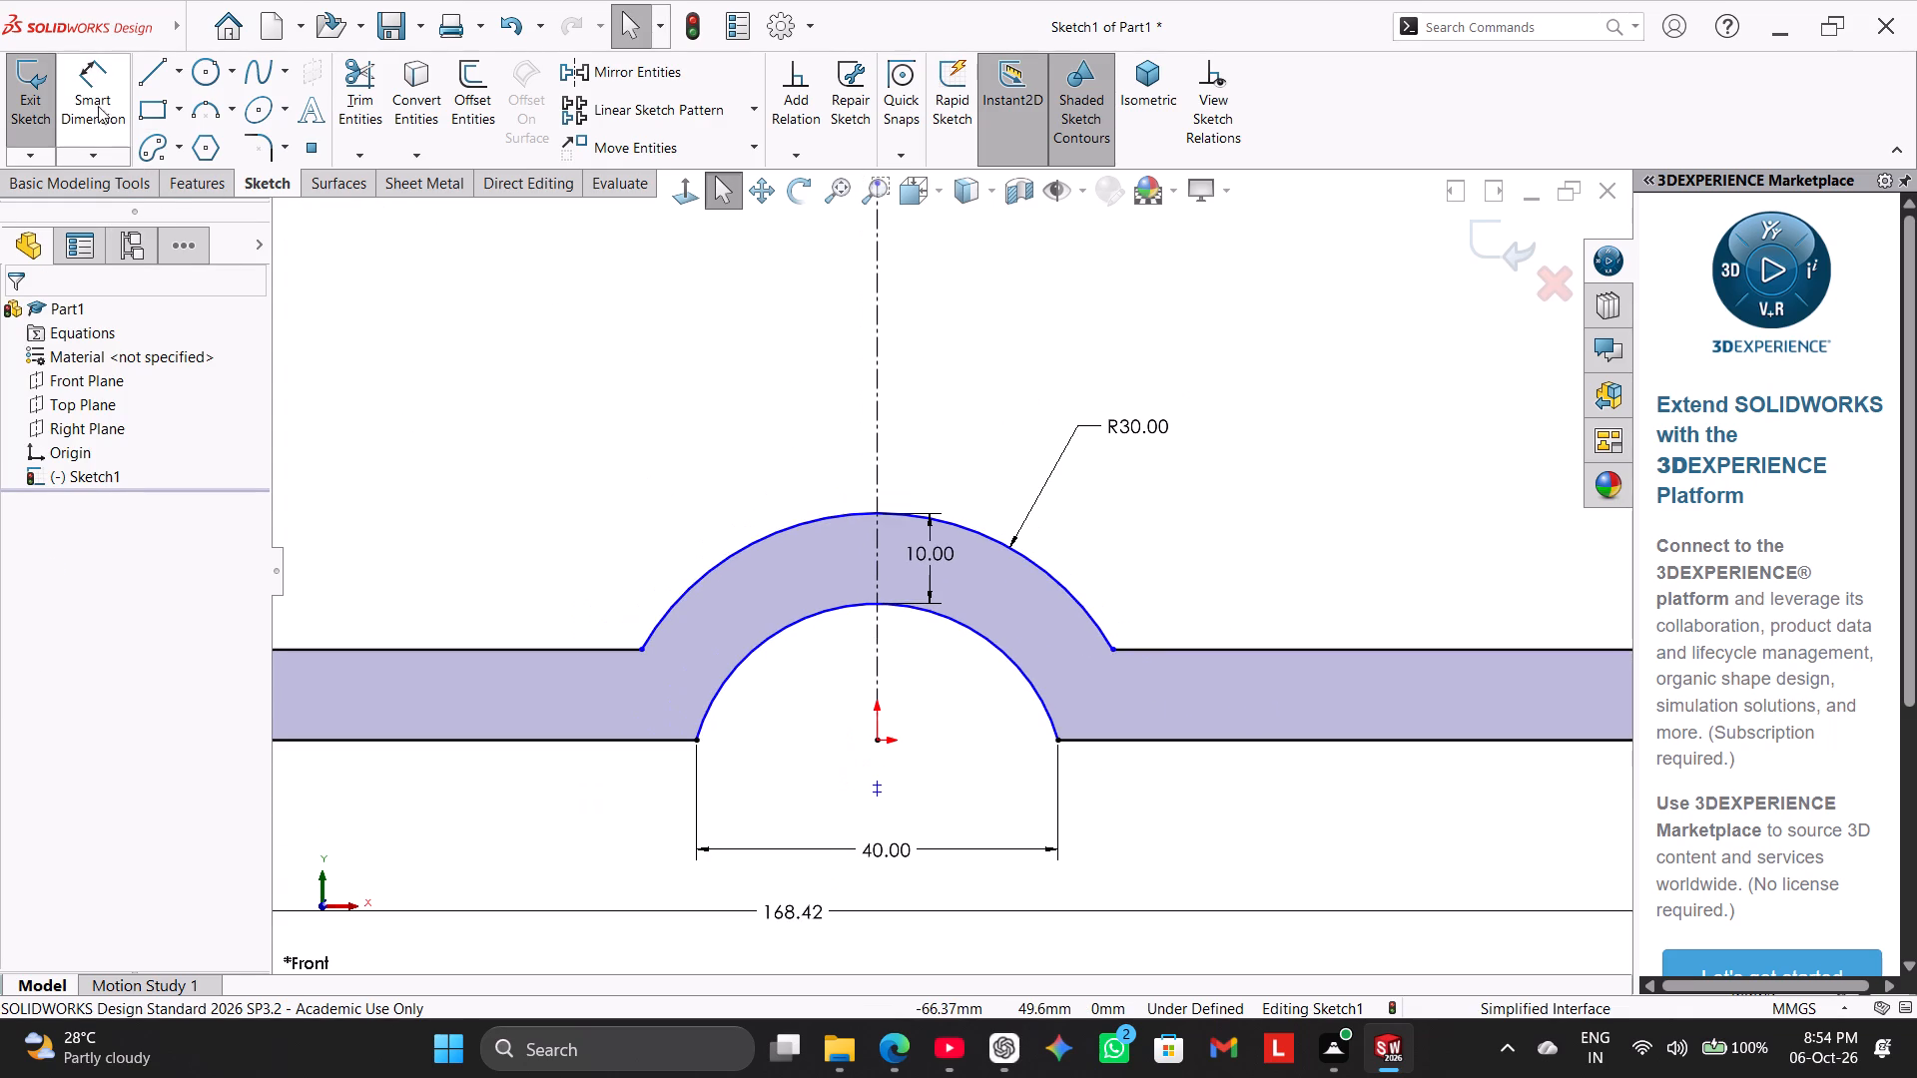
{"action": "left_click", "coordinate": [97, 104]}
{"action": "left_click", "coordinate": [777, 634]}
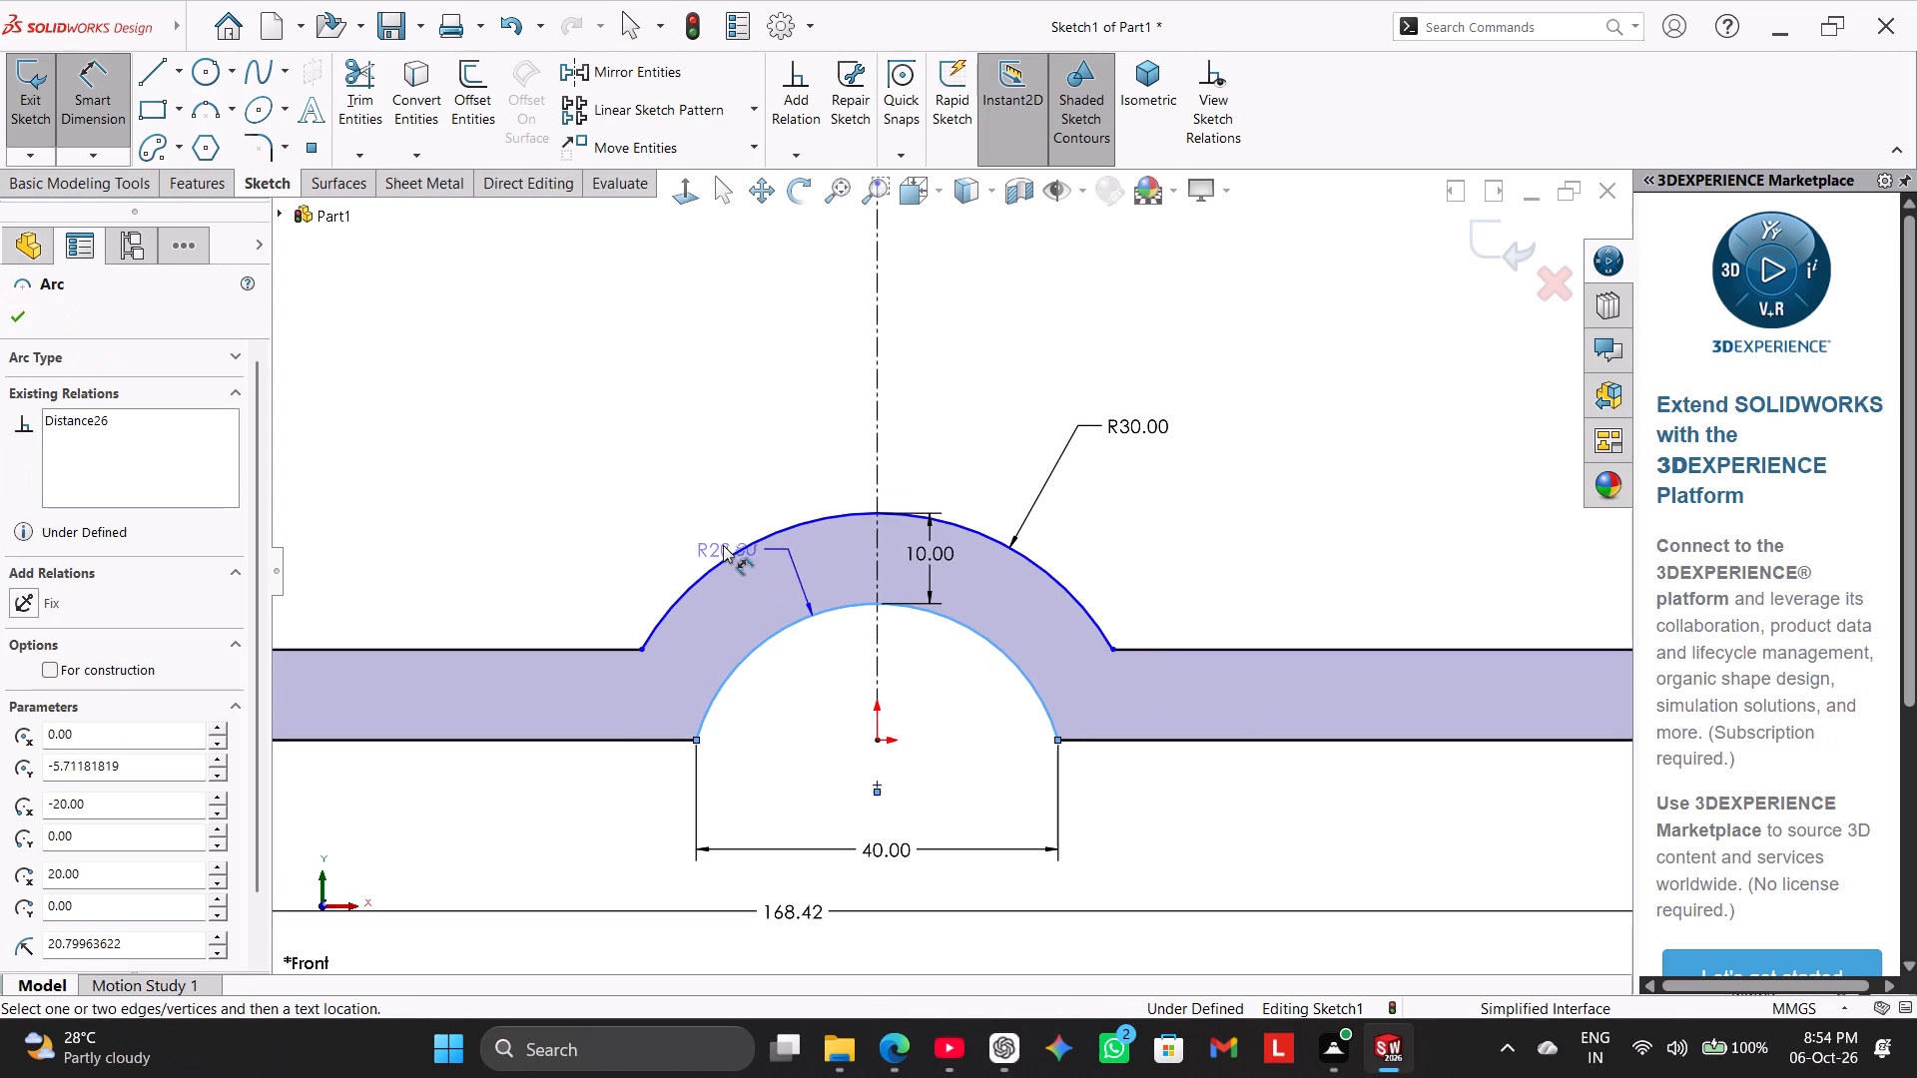
{"action": "left_click", "coordinate": [676, 468]}
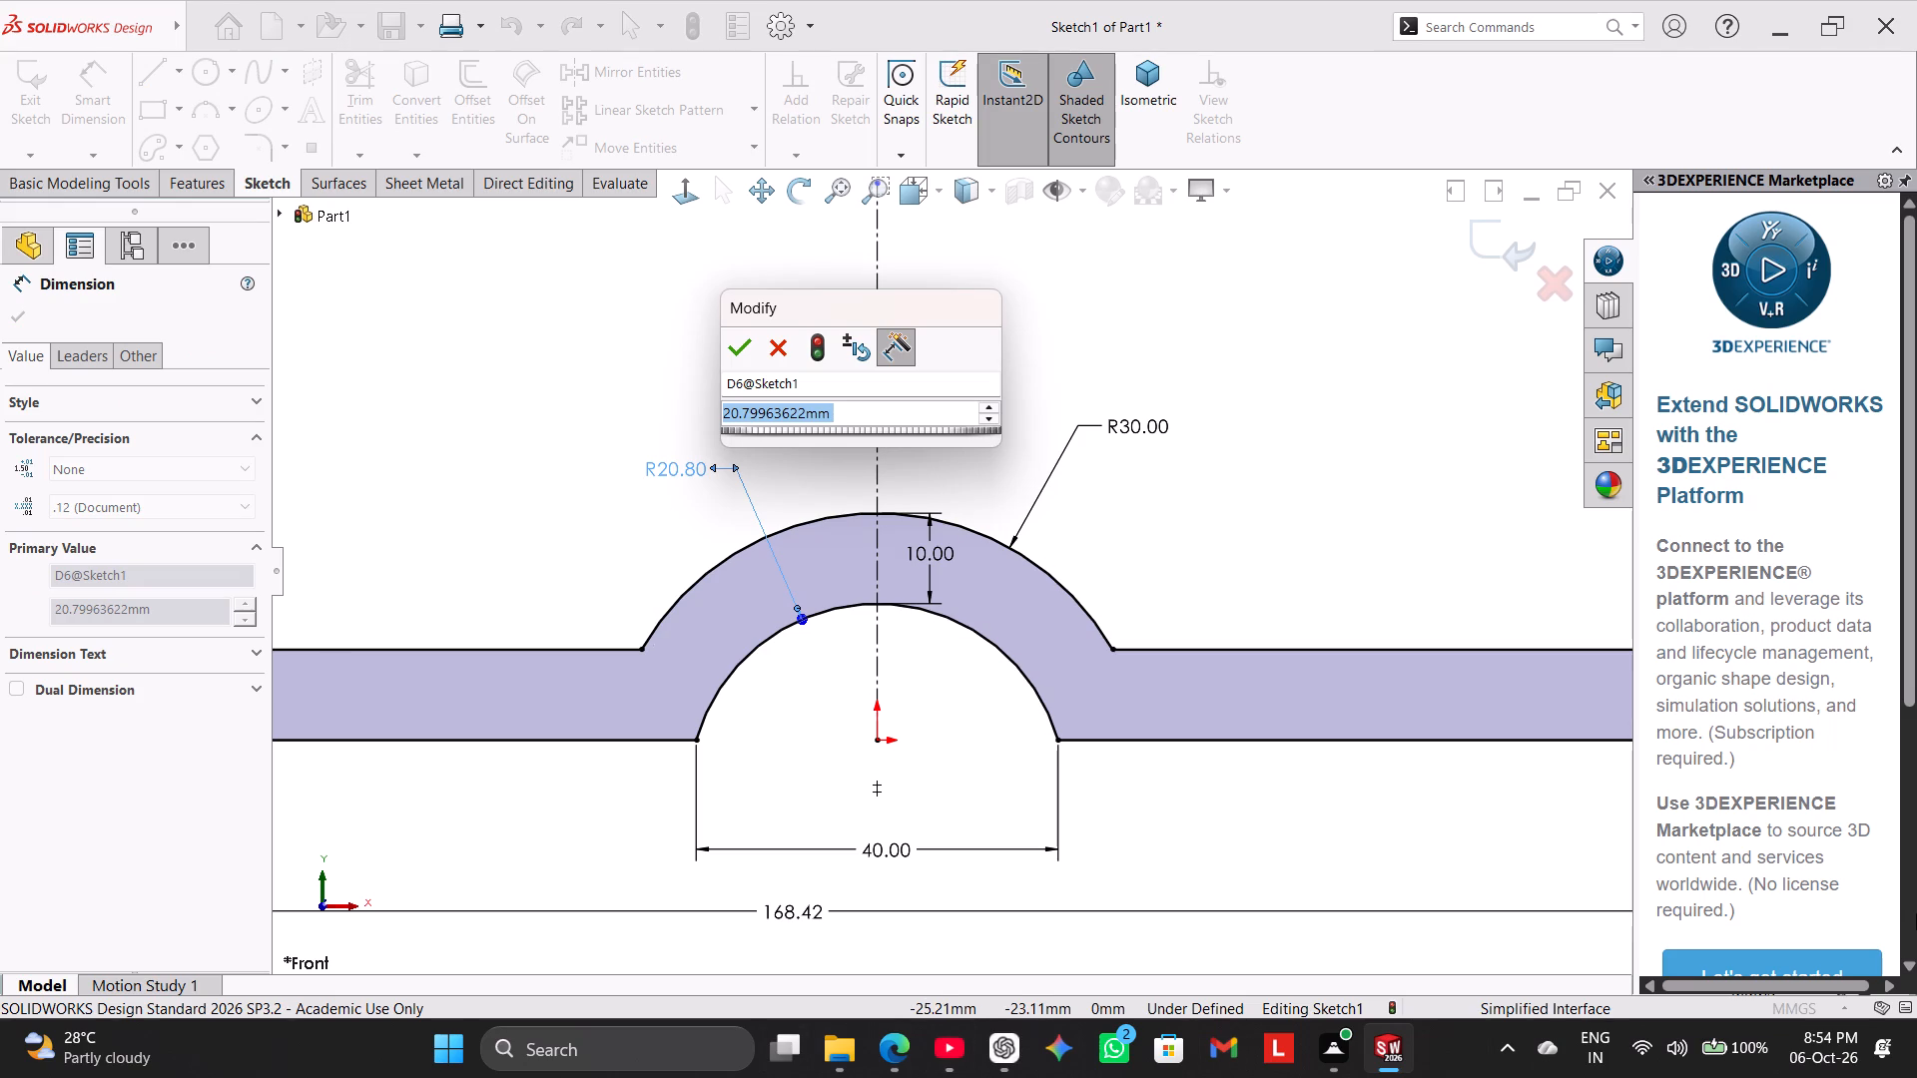
{"action": "type", "text": "20"}
{"action": "key", "text": "Return"}
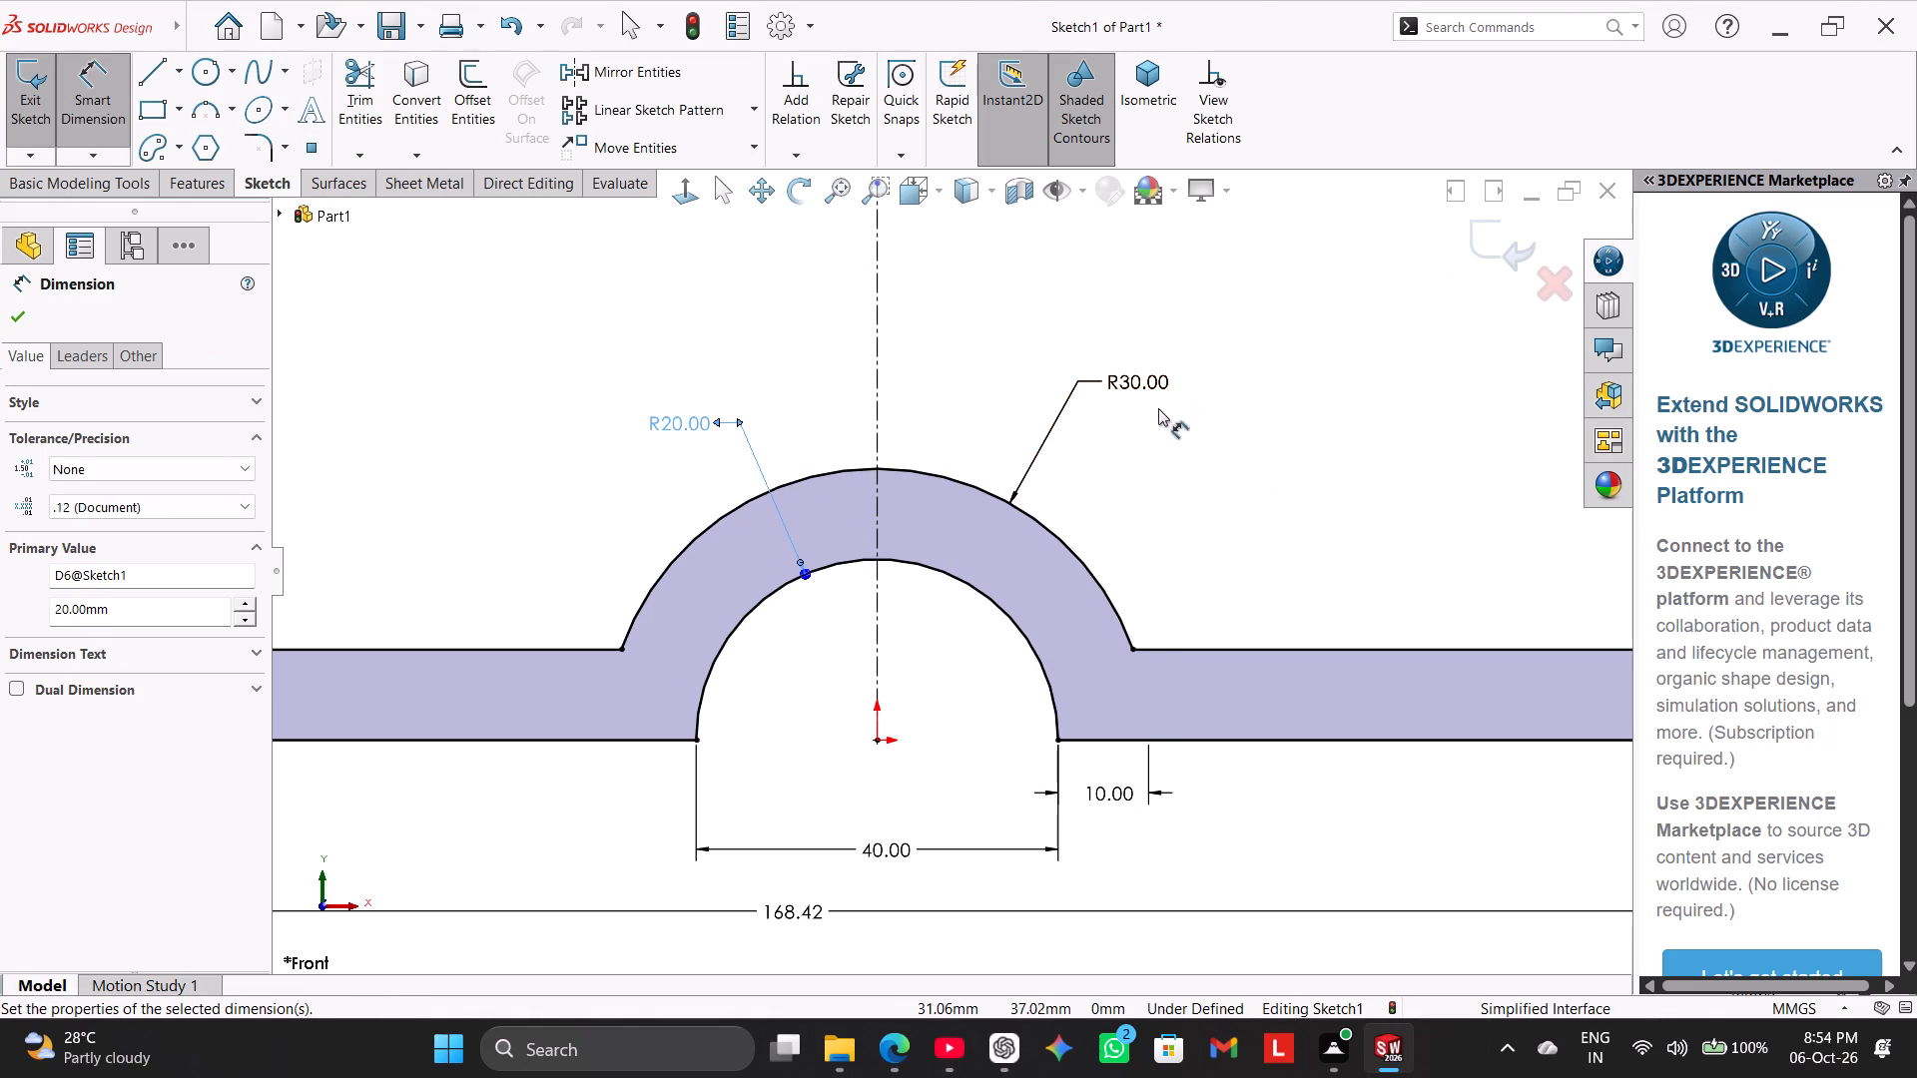
{"action": "right_click", "coordinate": [1287, 397]}
{"action": "left_click", "coordinate": [1367, 460]}
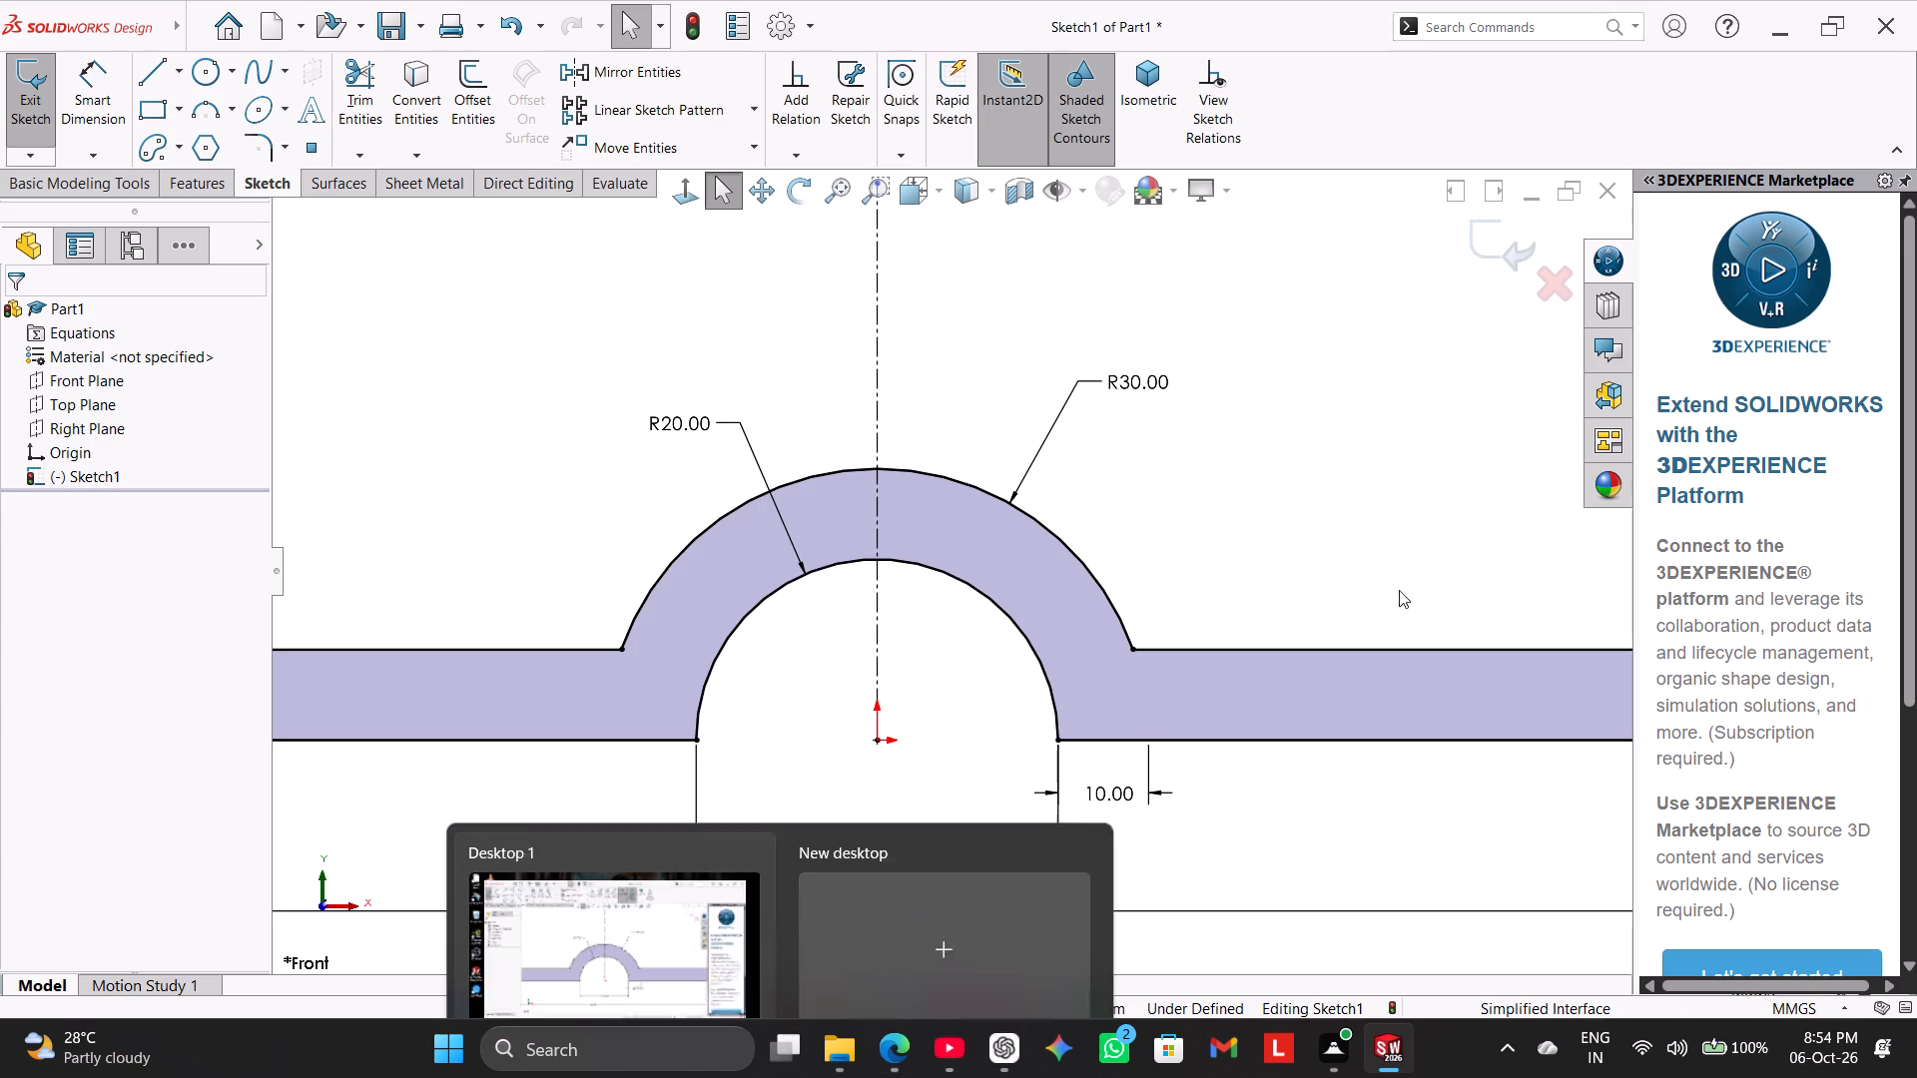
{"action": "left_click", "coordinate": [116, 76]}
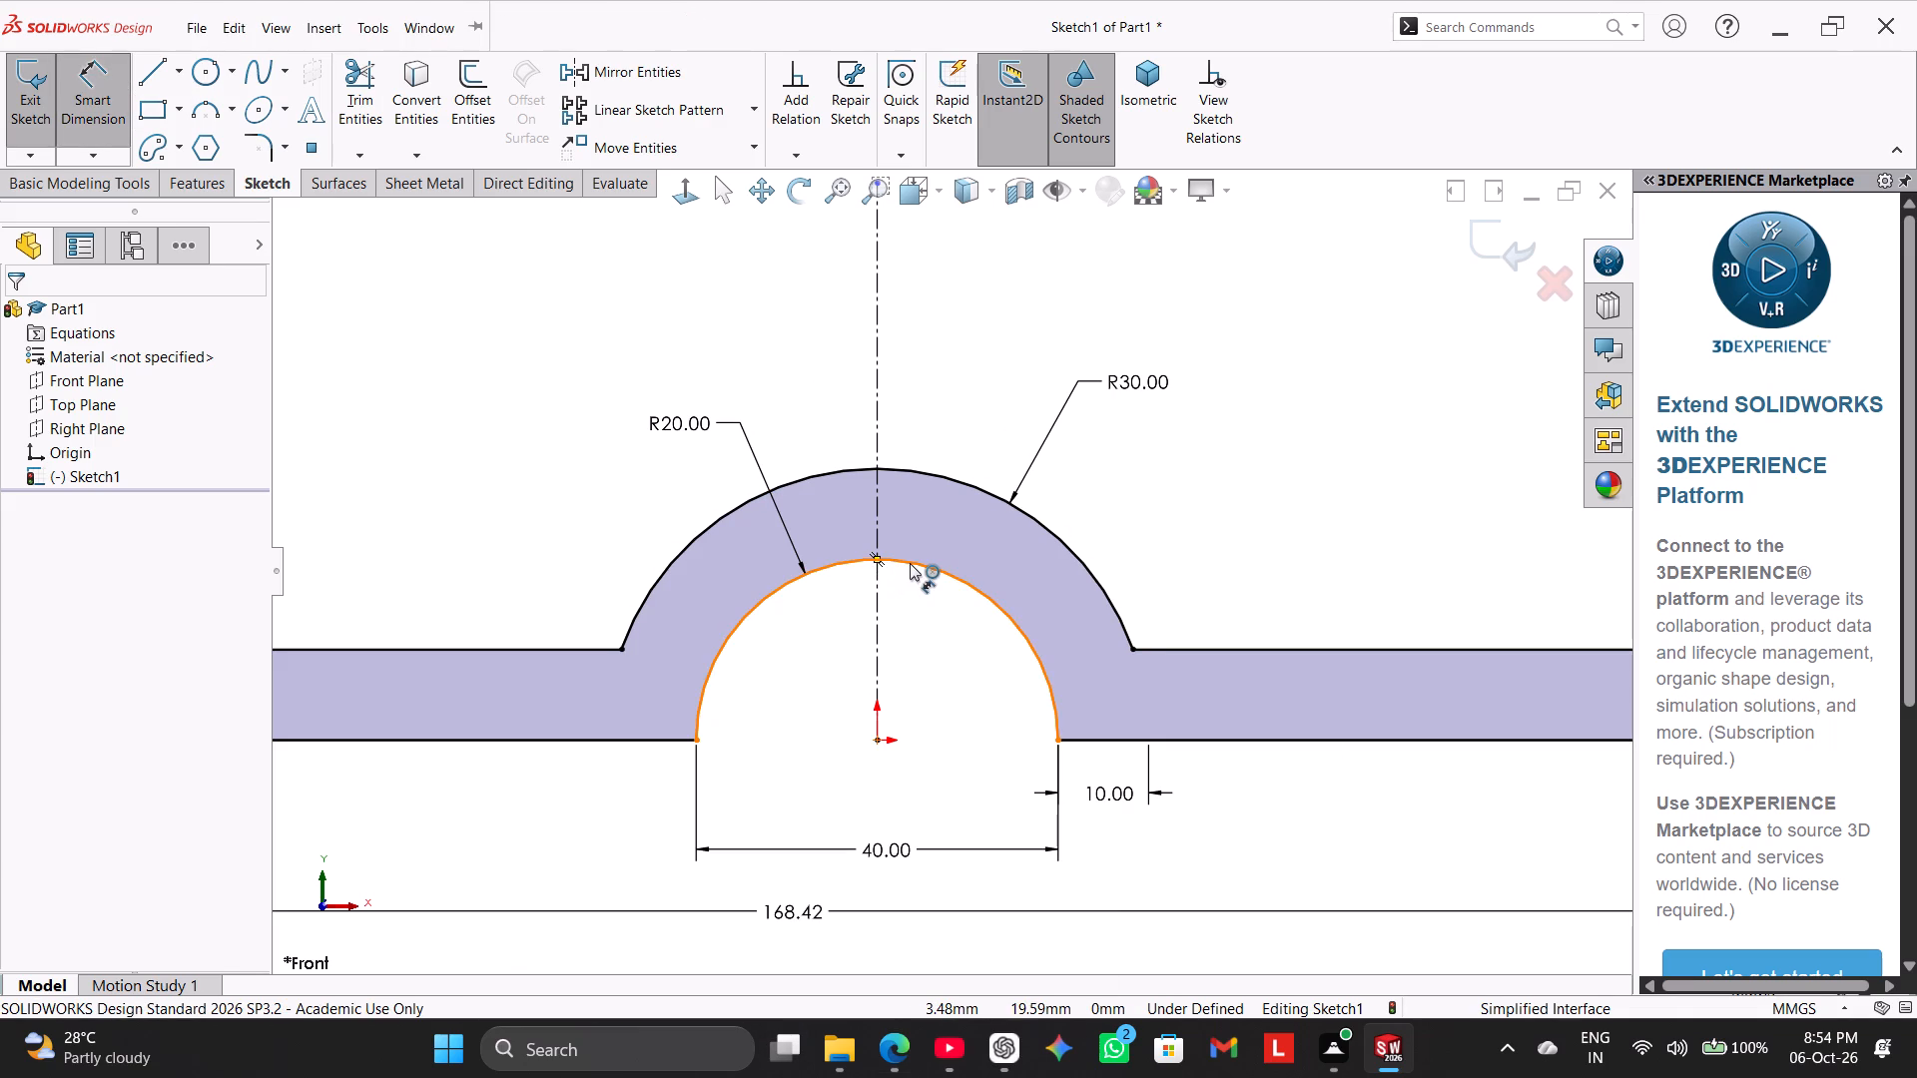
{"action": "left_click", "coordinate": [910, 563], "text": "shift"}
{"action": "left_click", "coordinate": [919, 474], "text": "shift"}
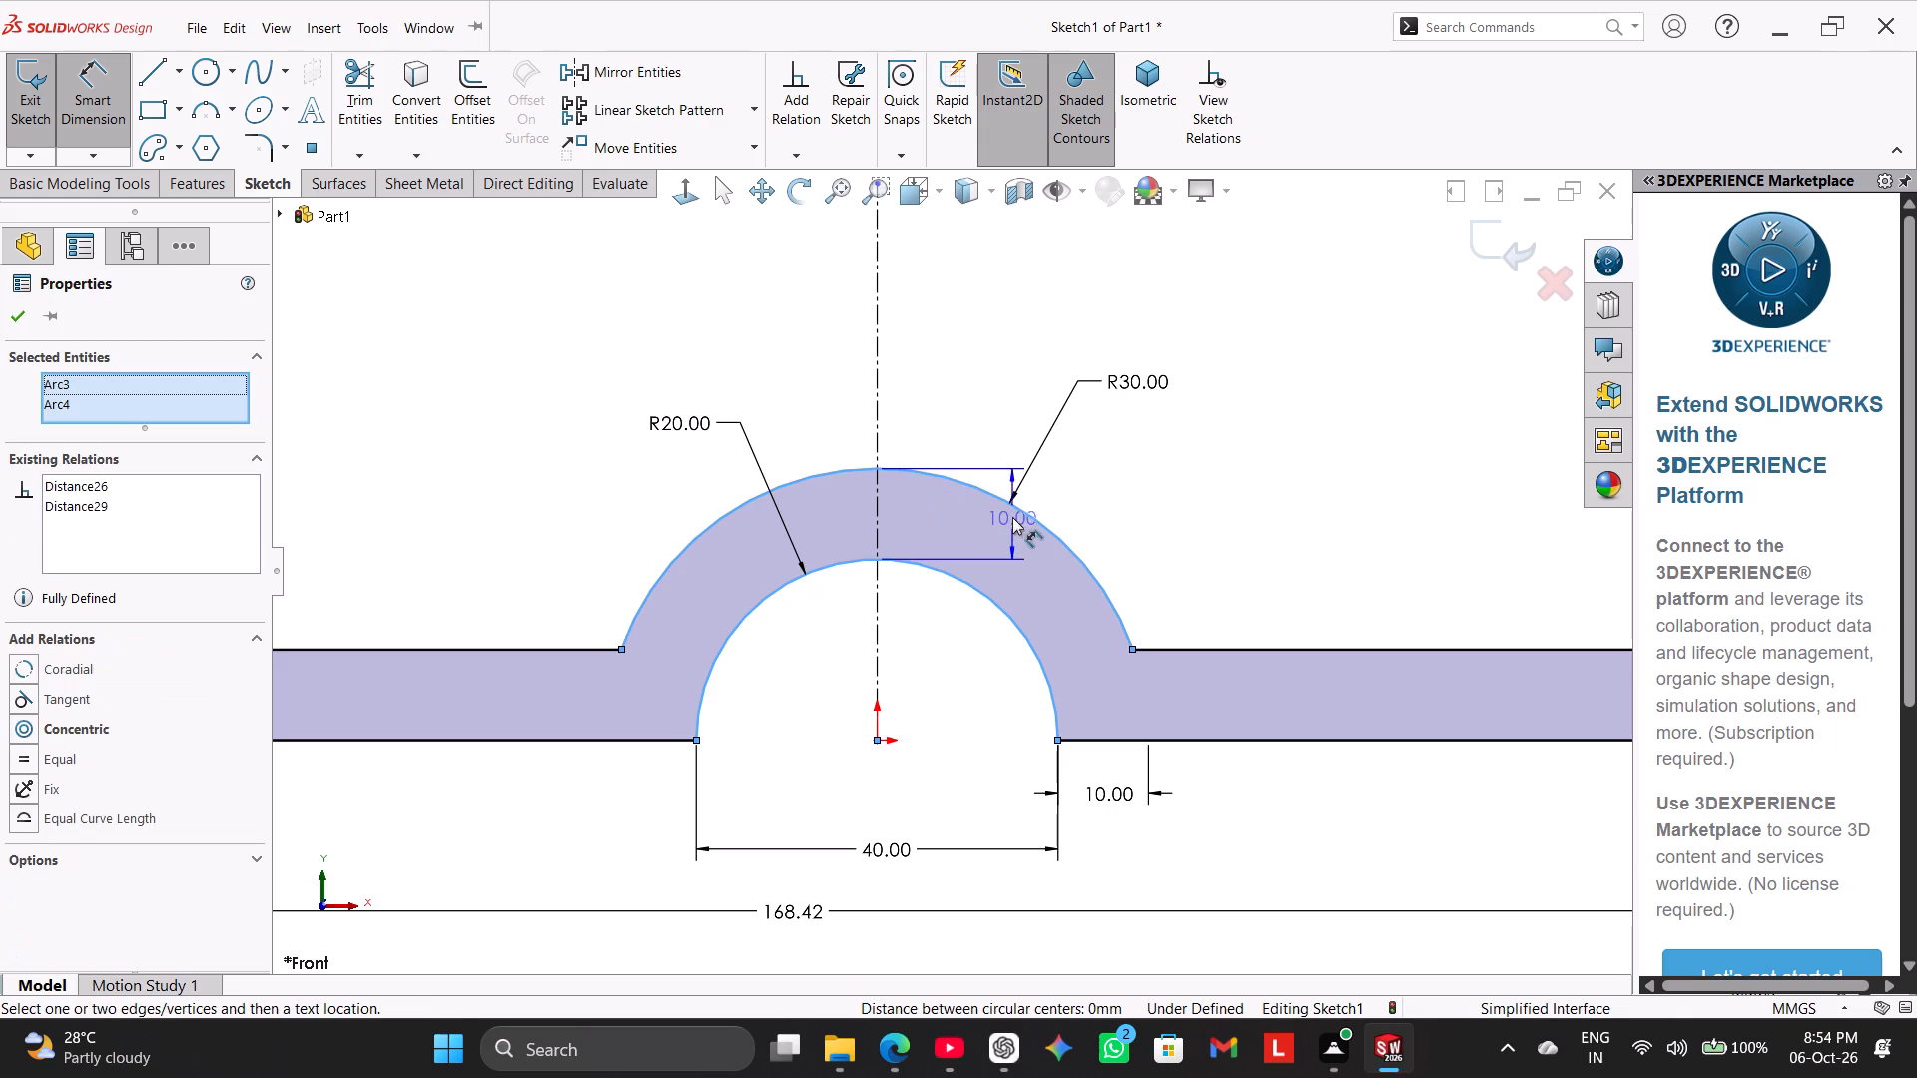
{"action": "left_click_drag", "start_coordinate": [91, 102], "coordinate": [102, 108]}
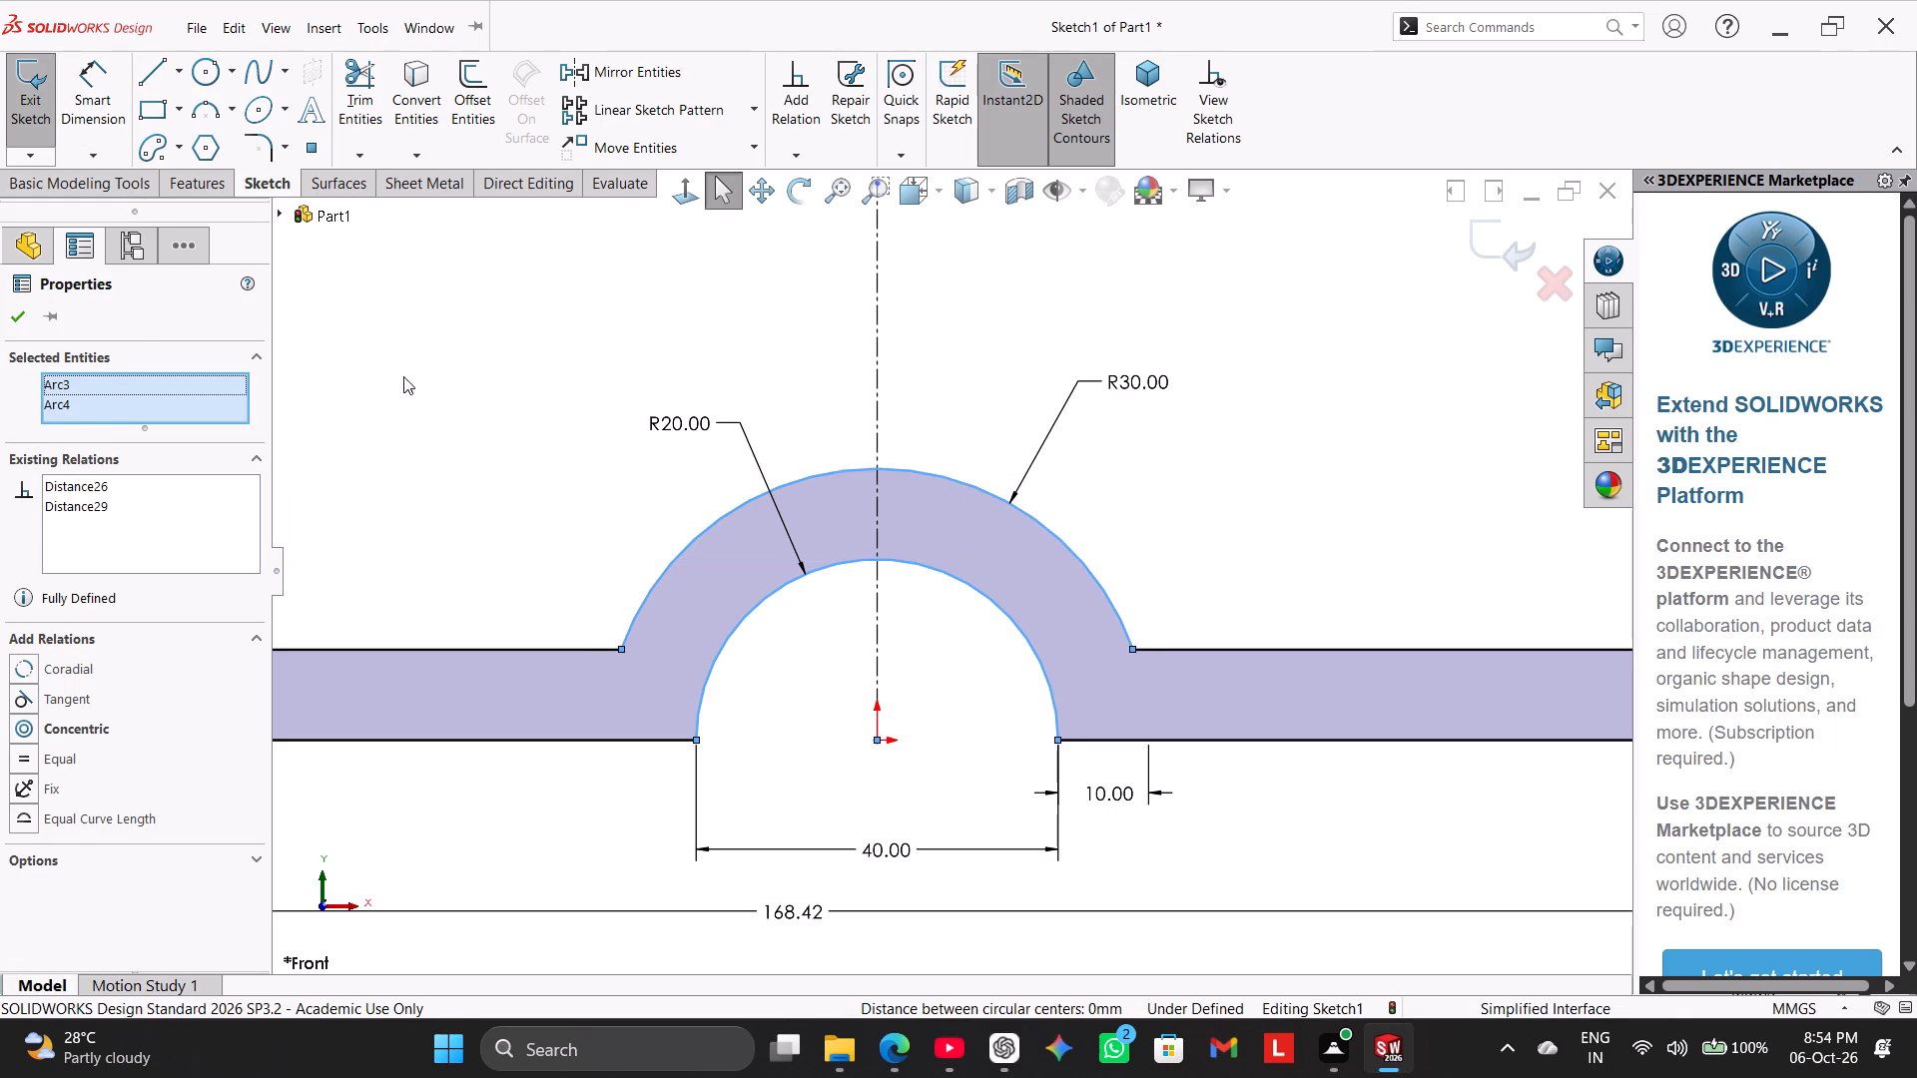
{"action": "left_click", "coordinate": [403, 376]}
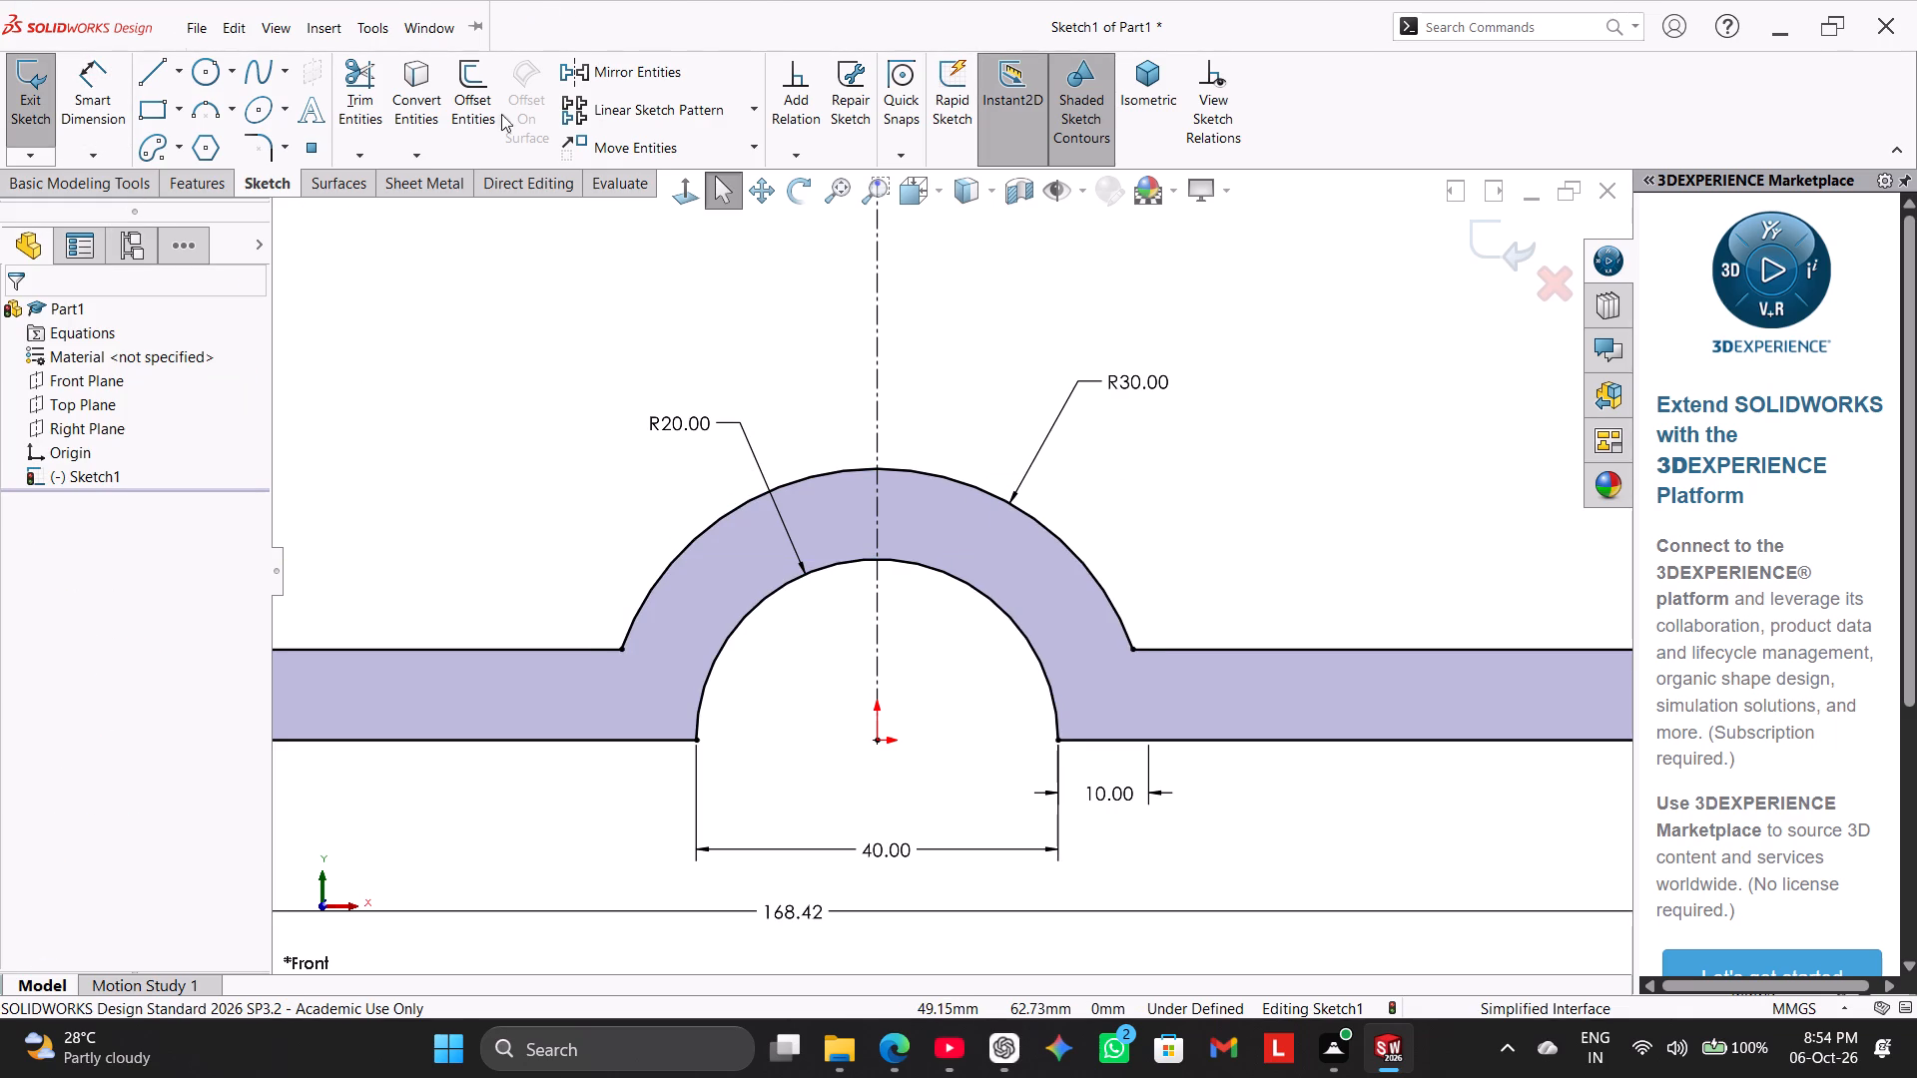
Make the two vertical end lines of the straight extensions symmetric about the vertical centerline.
{"action": "scroll", "coordinate": [738, 515], "scroll_direction": "up", "scroll_amount": 3}
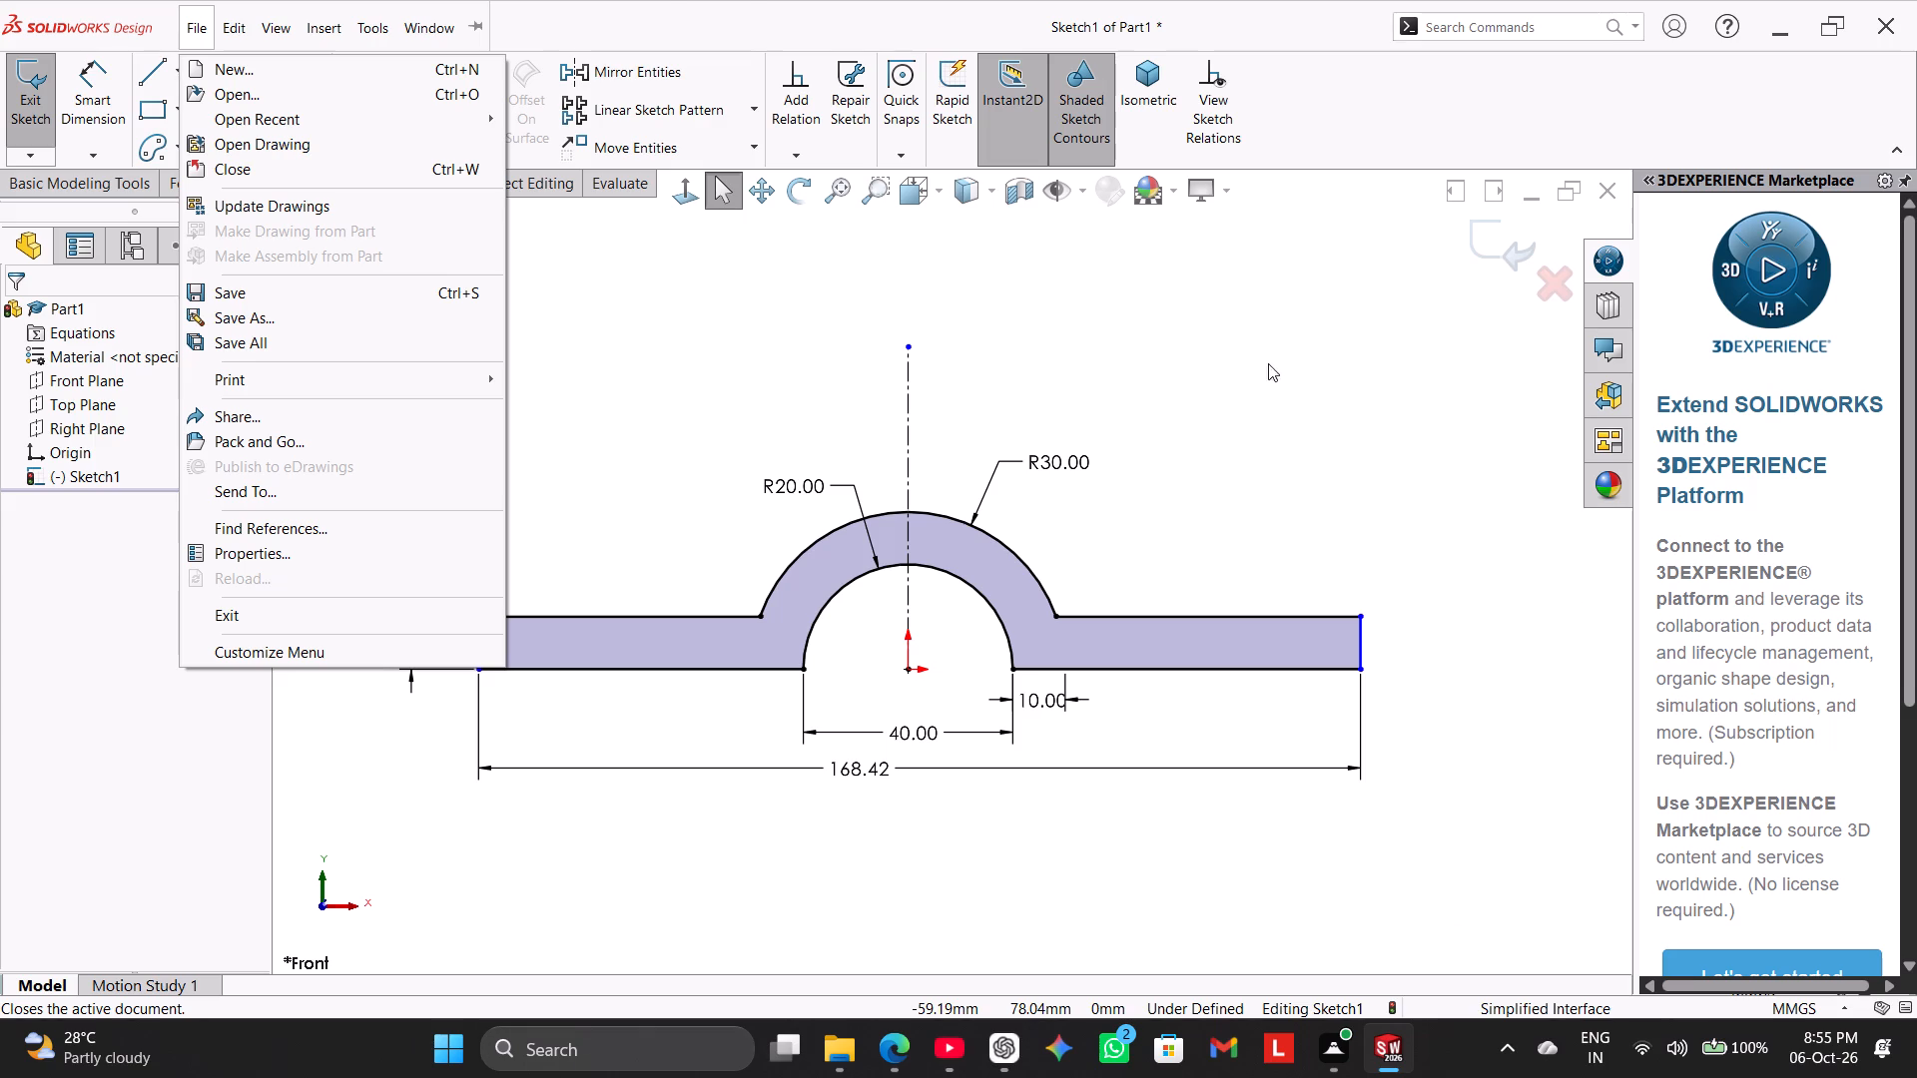
{"action": "left_click", "coordinate": [1296, 385]}
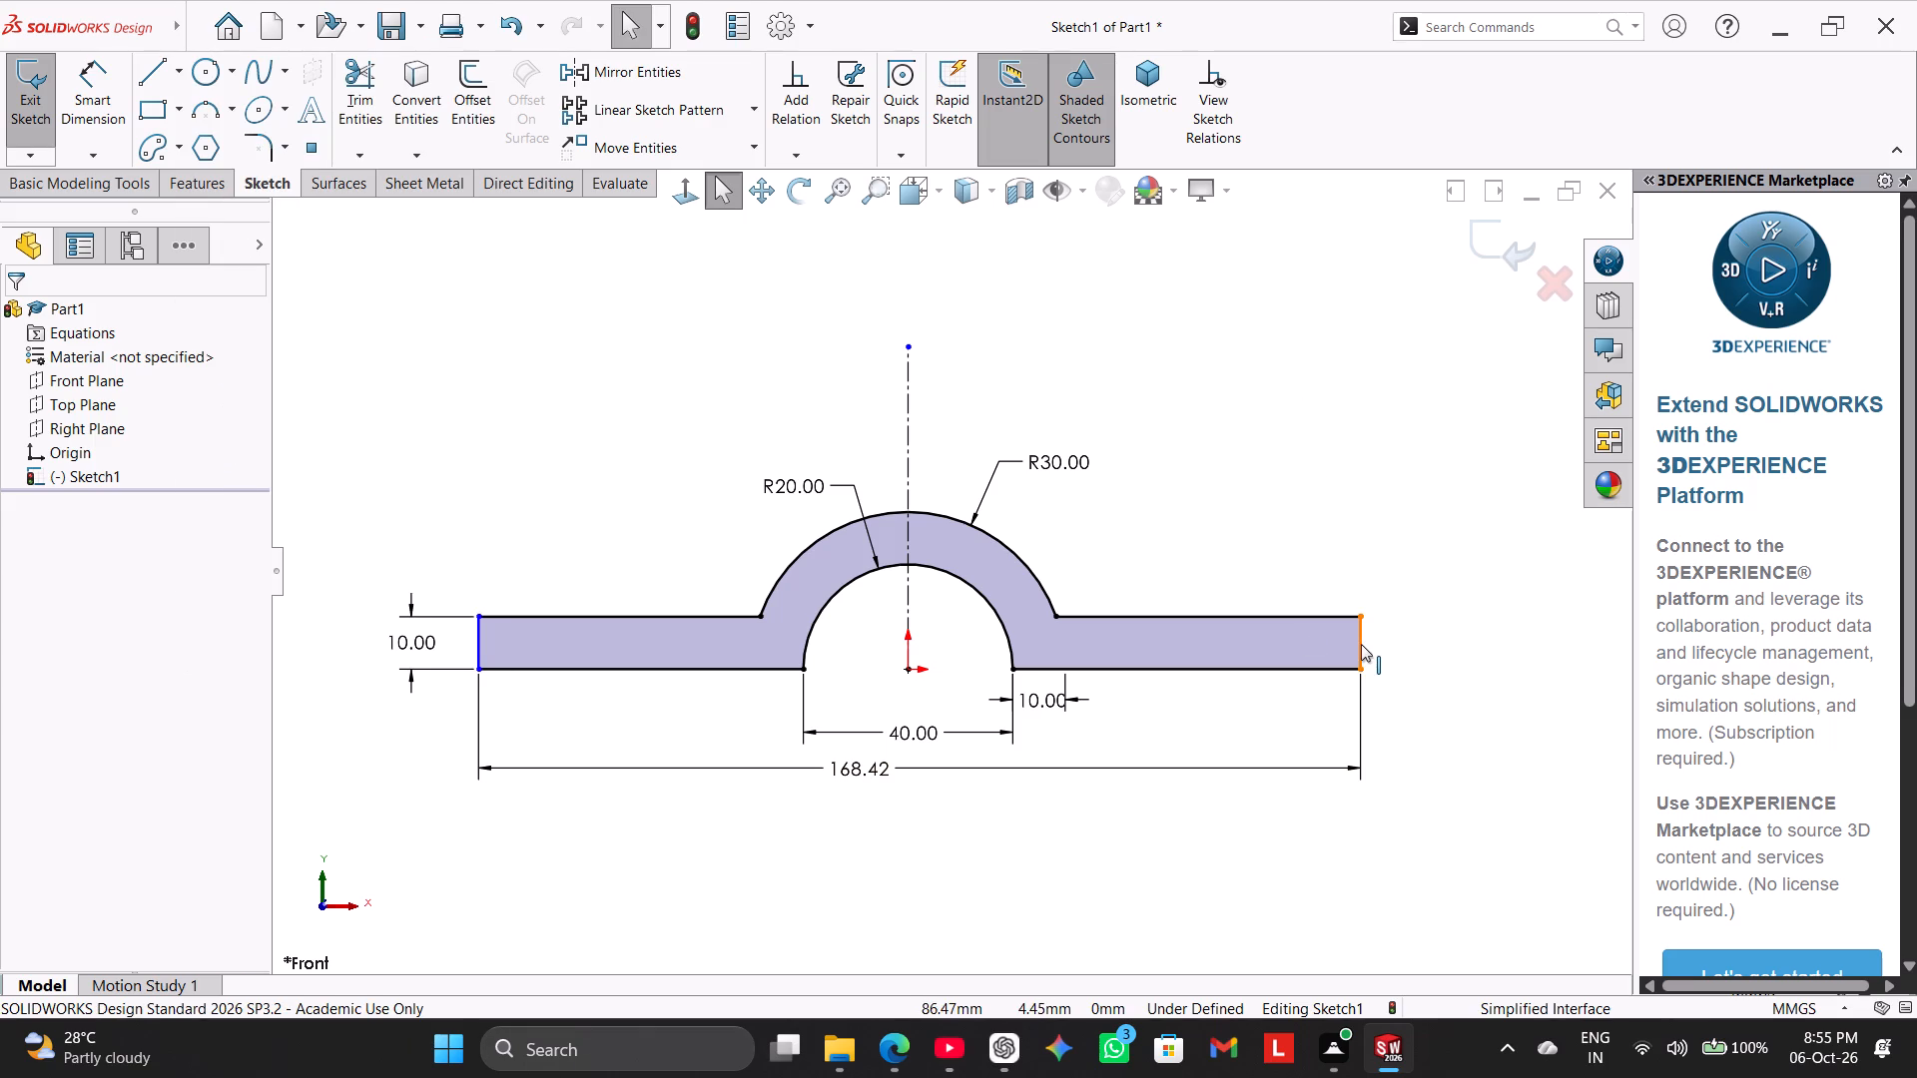
{"action": "left_click", "coordinate": [1361, 644], "text": "ctrl"}
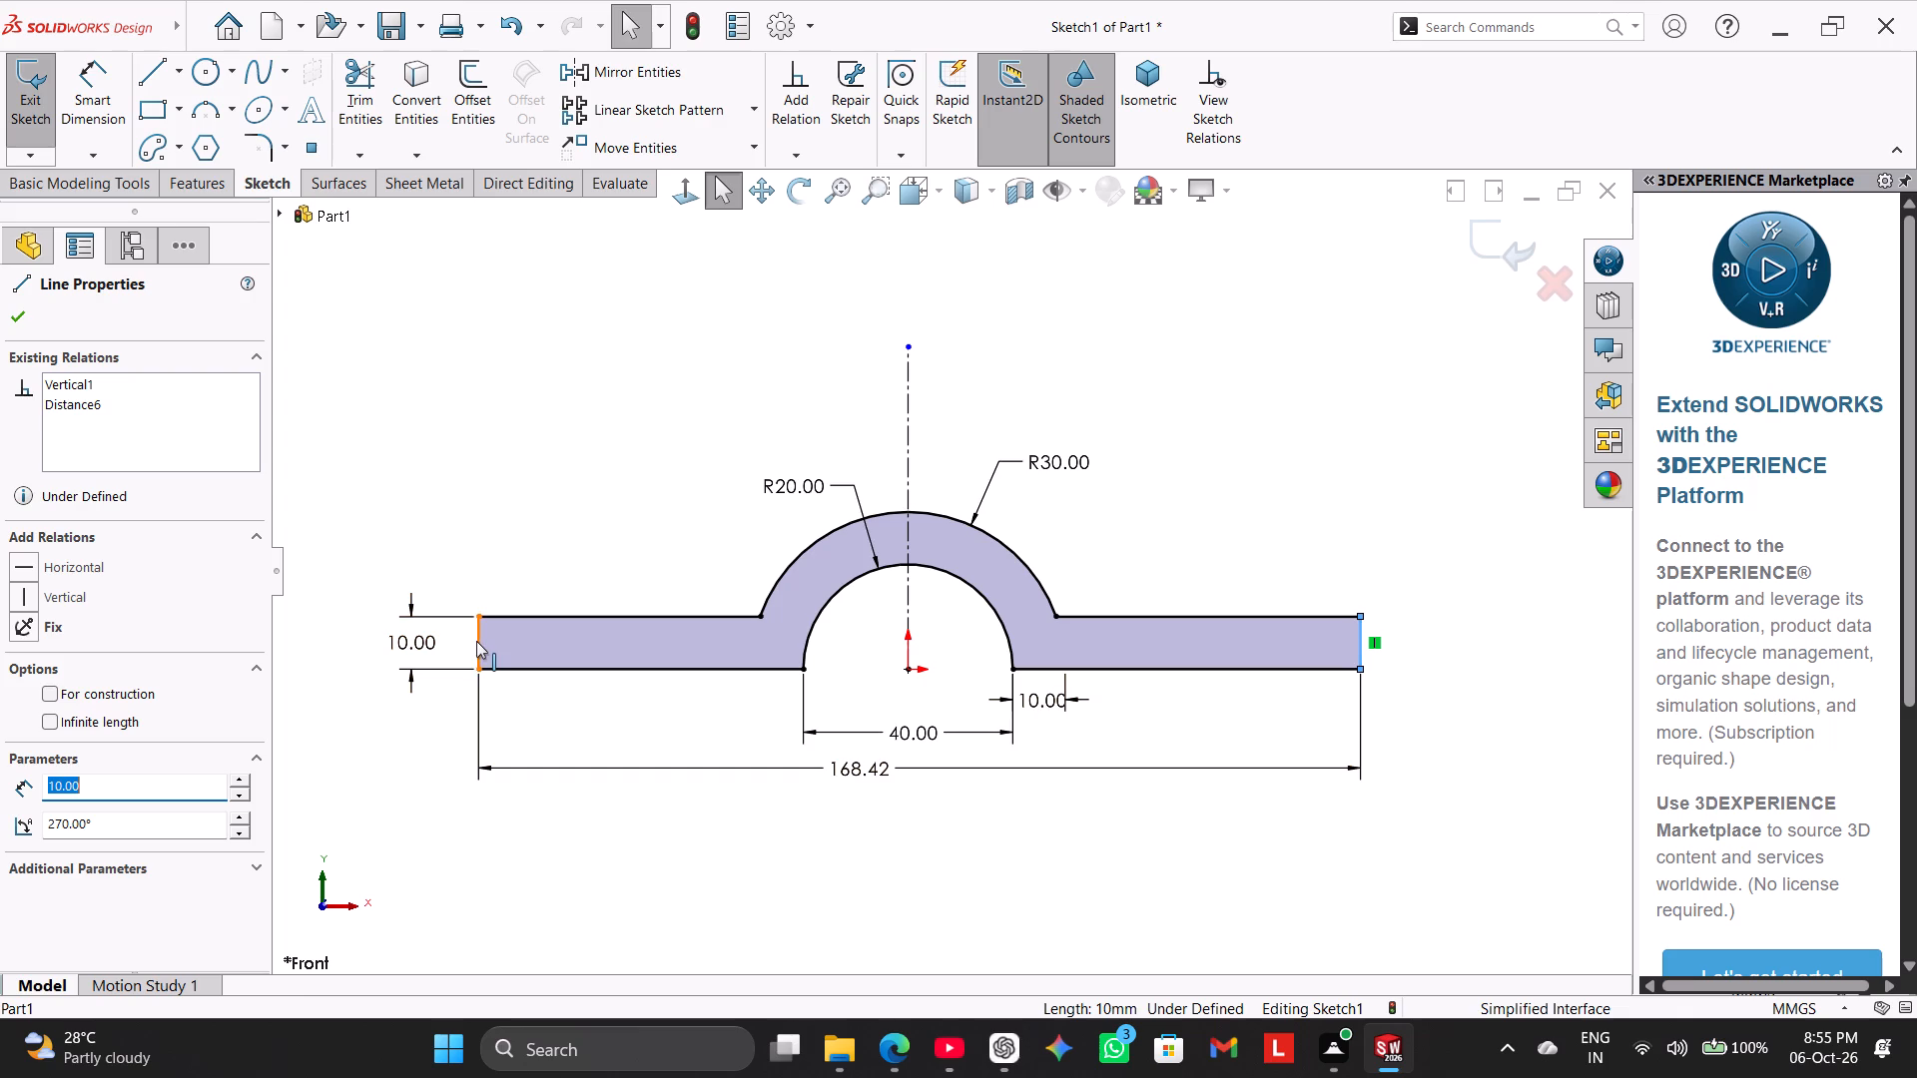
{"action": "left_click", "coordinate": [476, 641], "text": "ctrl"}
{"action": "left_click", "coordinate": [910, 417], "text": "ctrl"}
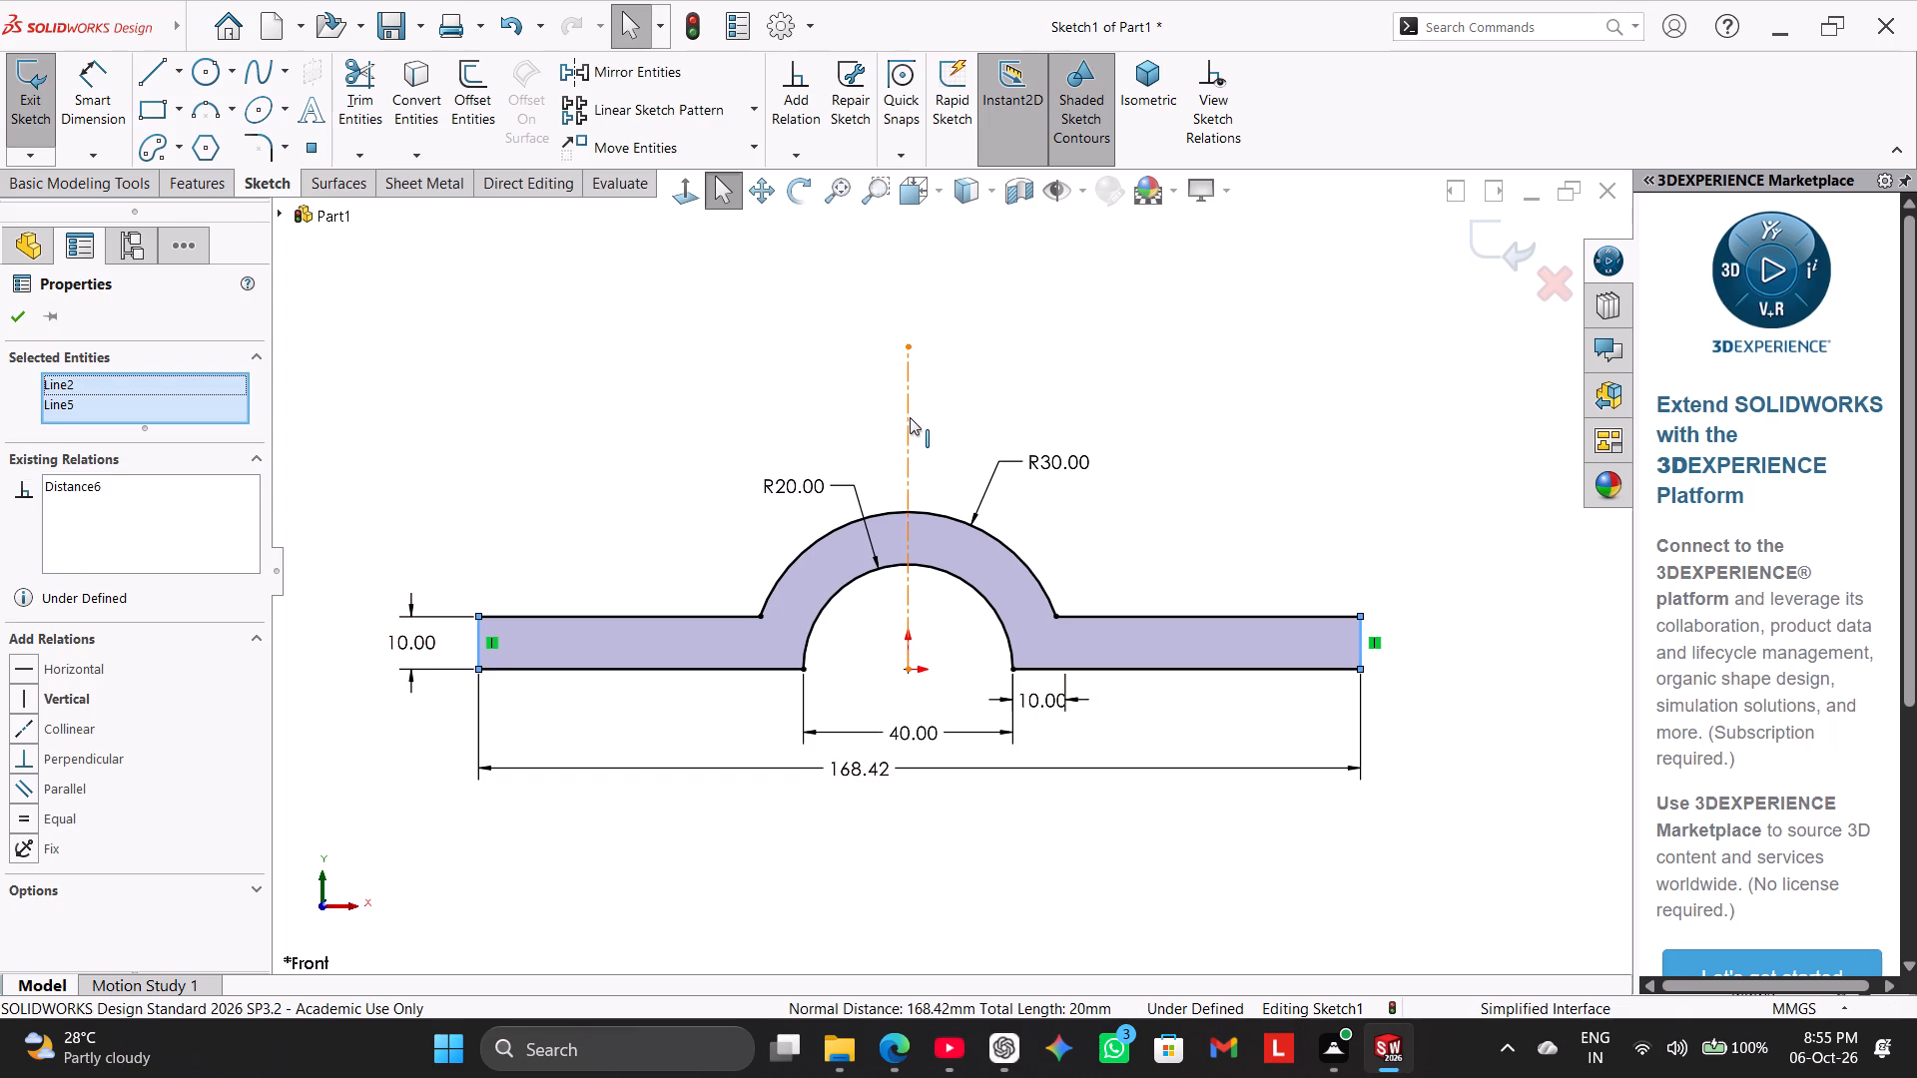
{"action": "left_click", "coordinate": [78, 835]}
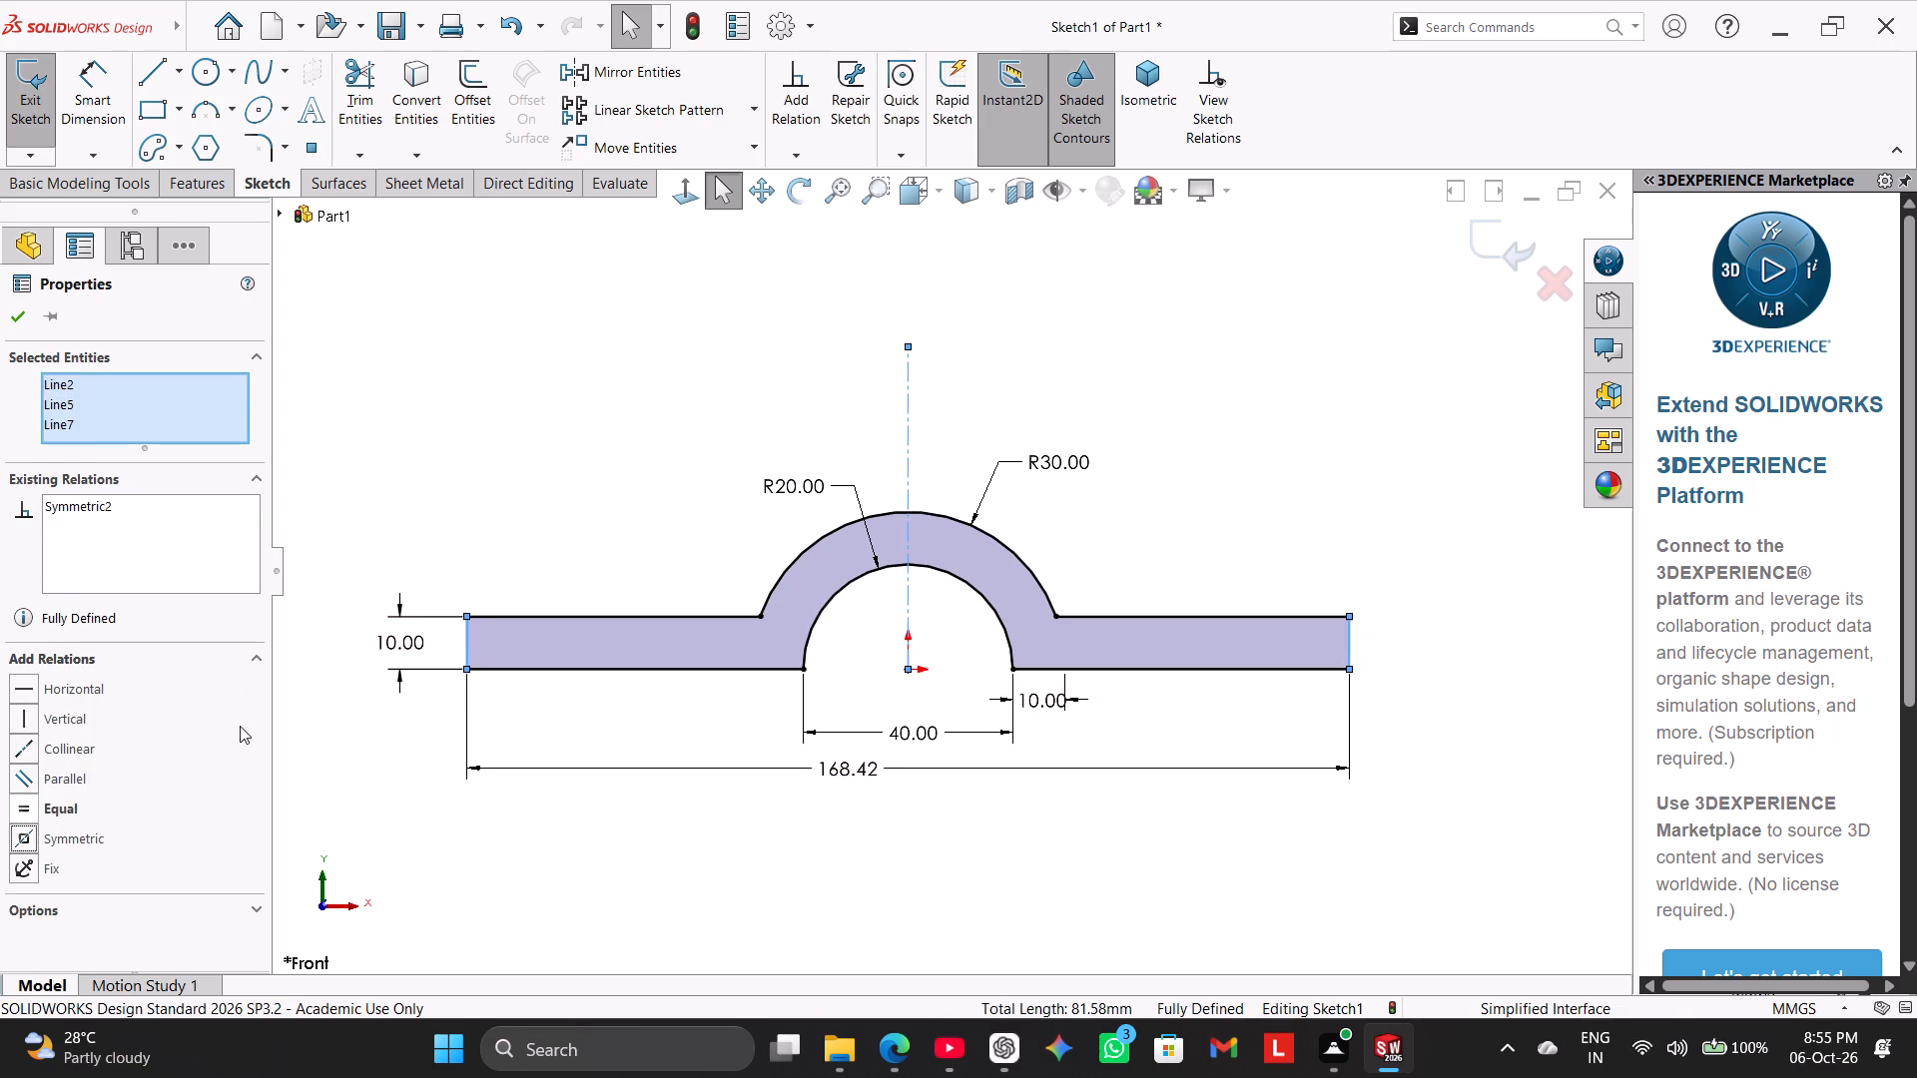
{"action": "left_click", "coordinate": [478, 455]}
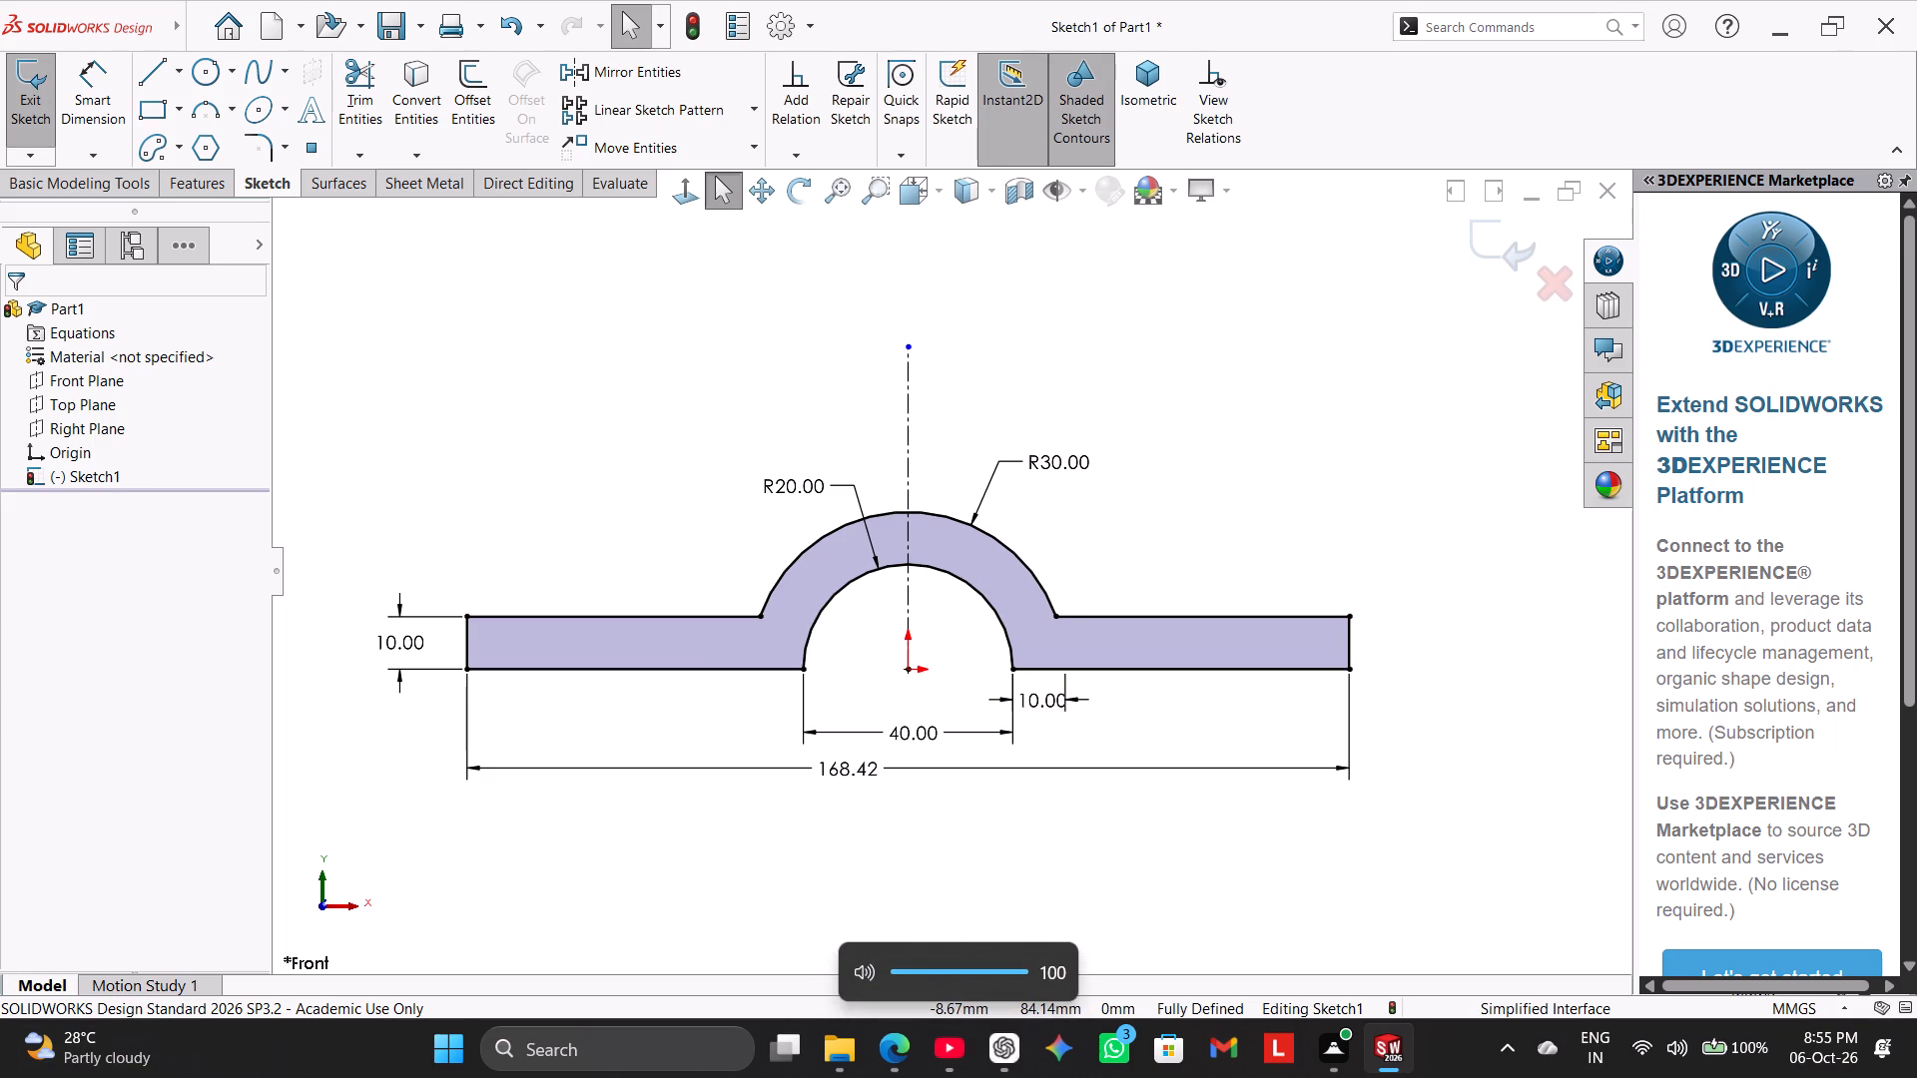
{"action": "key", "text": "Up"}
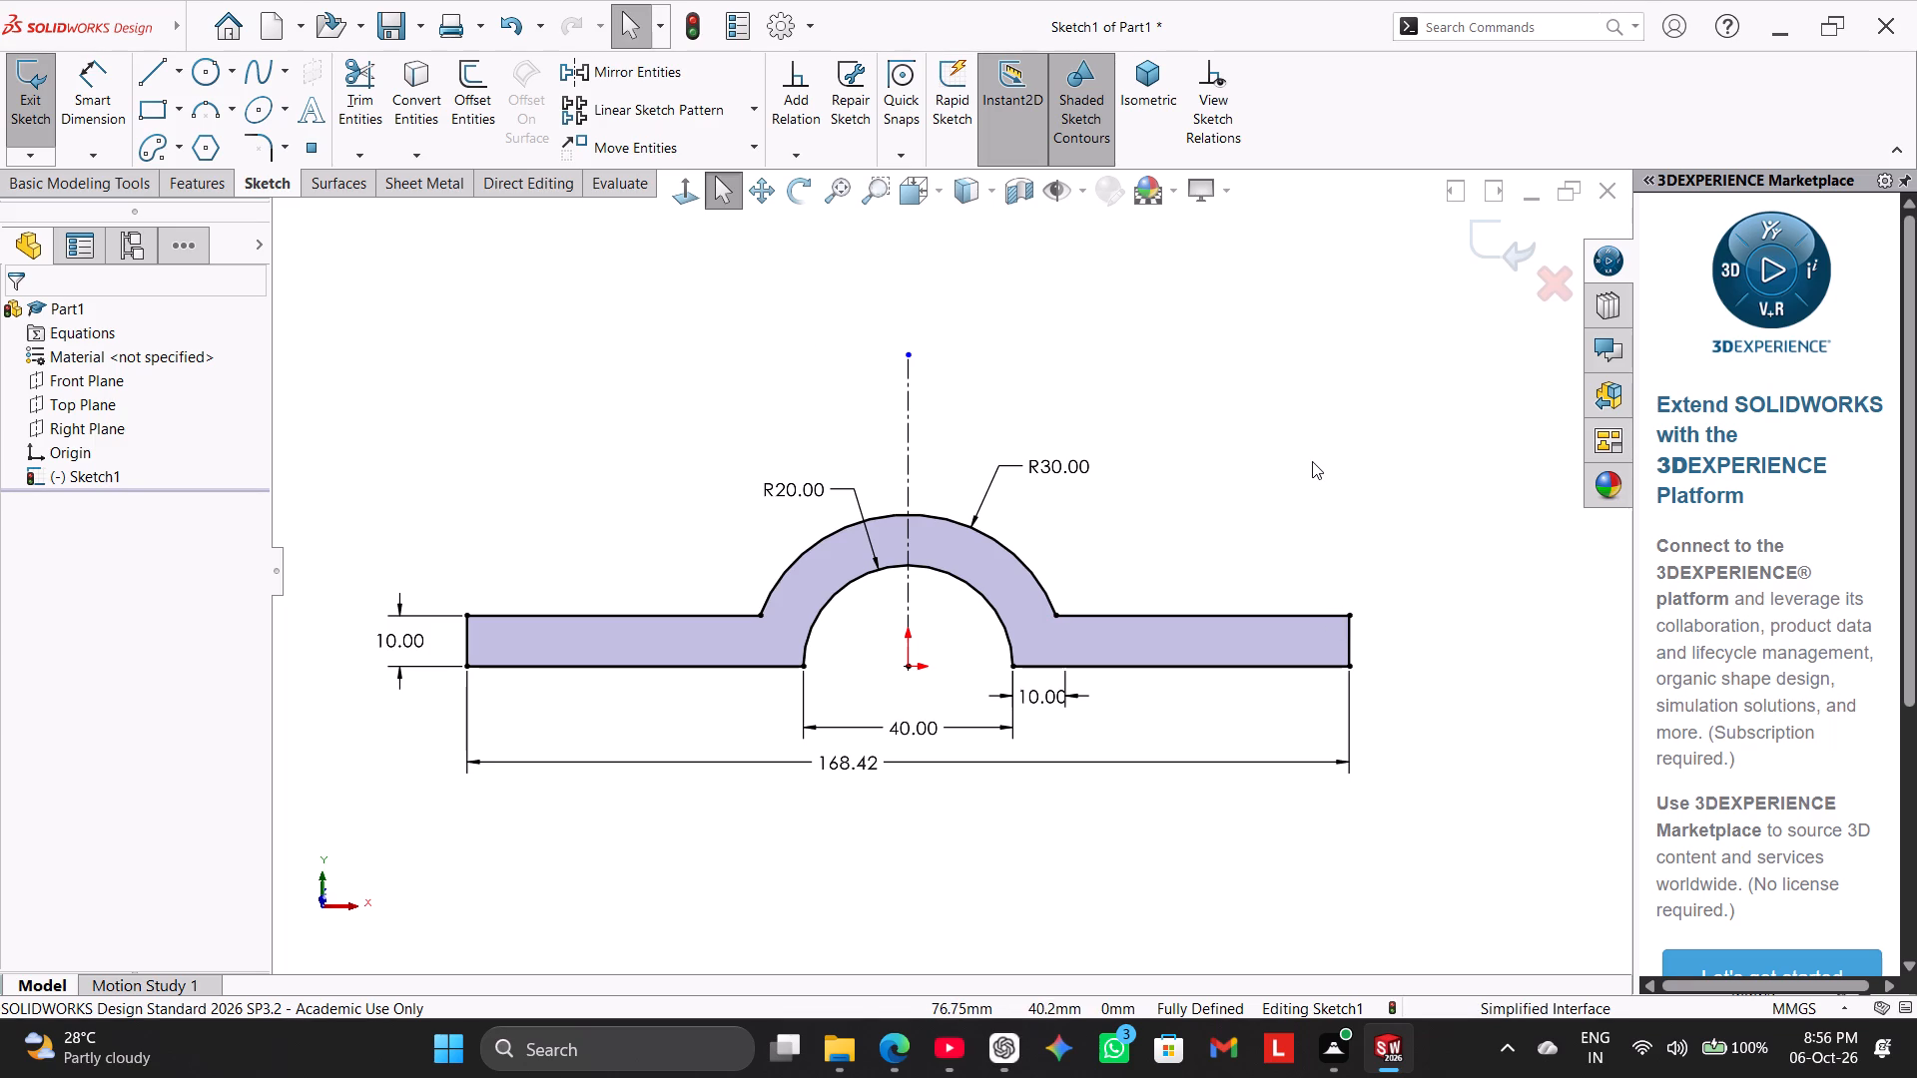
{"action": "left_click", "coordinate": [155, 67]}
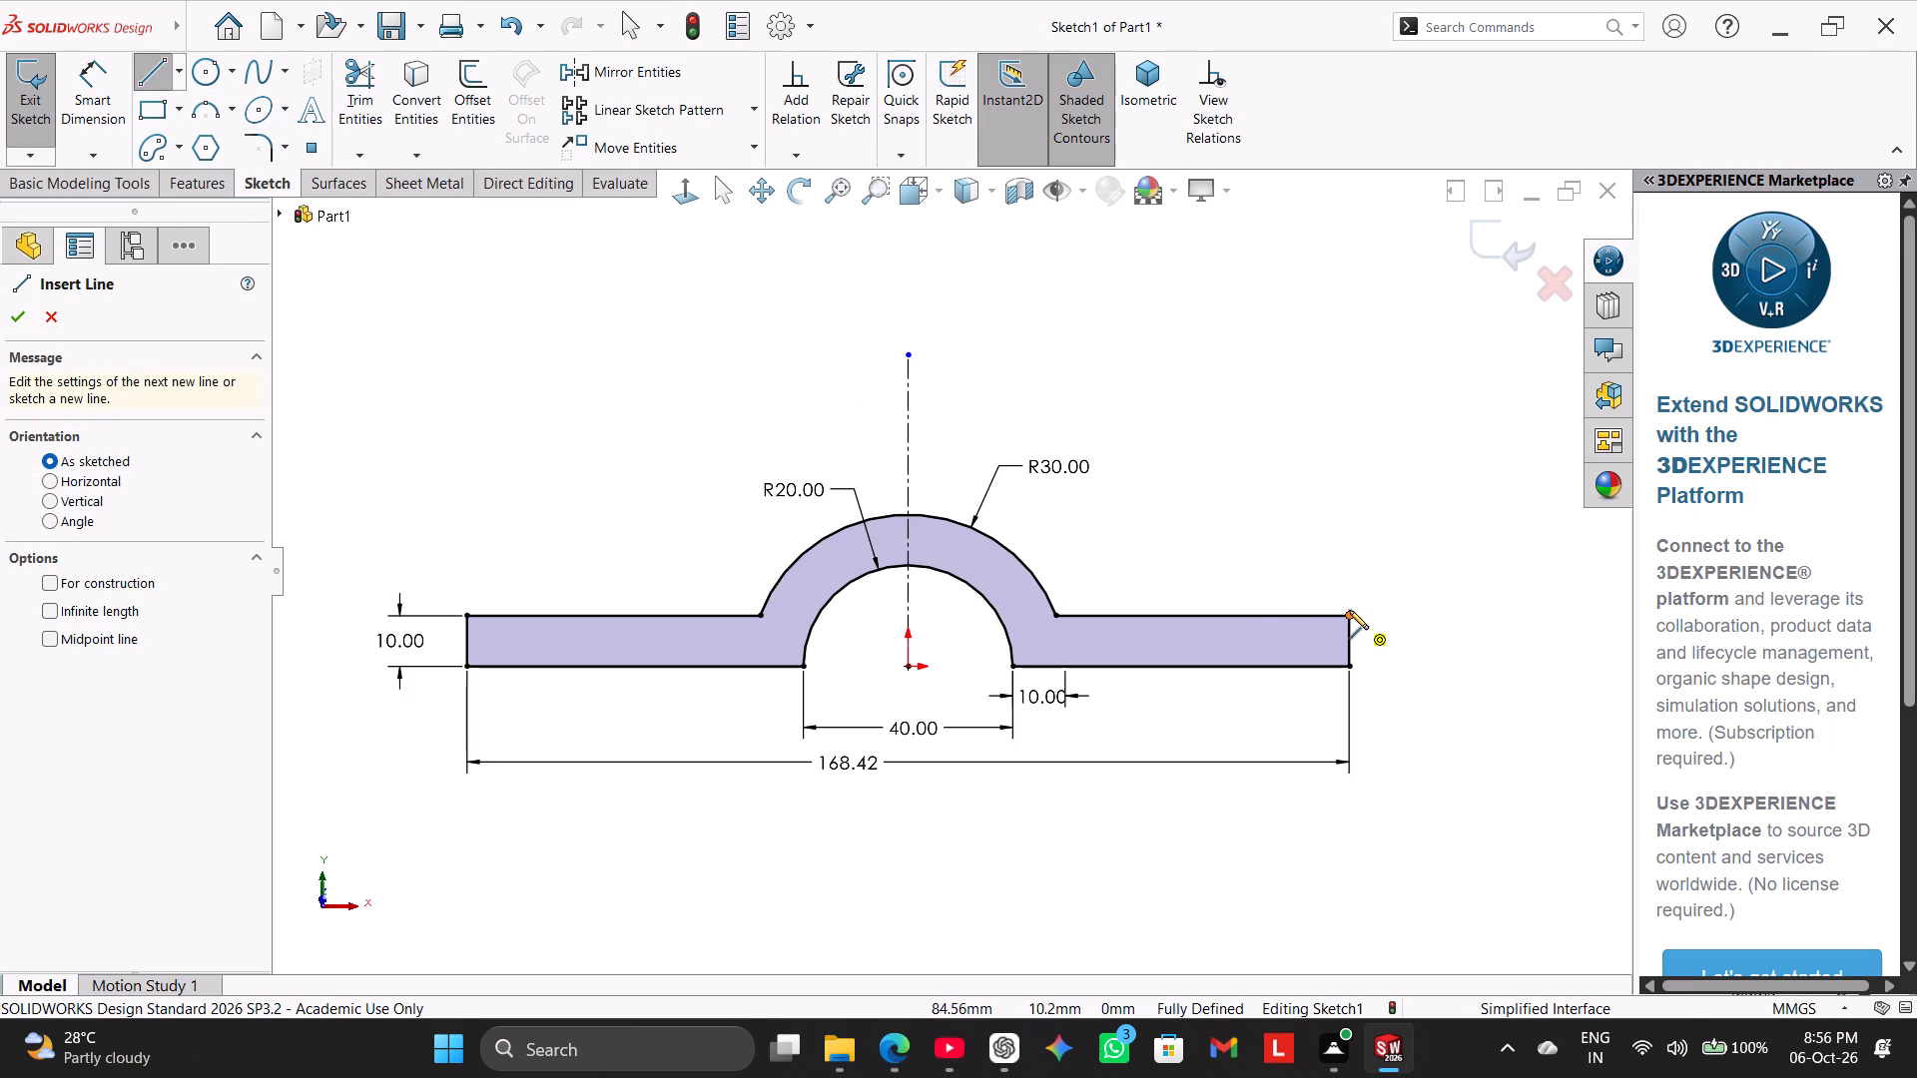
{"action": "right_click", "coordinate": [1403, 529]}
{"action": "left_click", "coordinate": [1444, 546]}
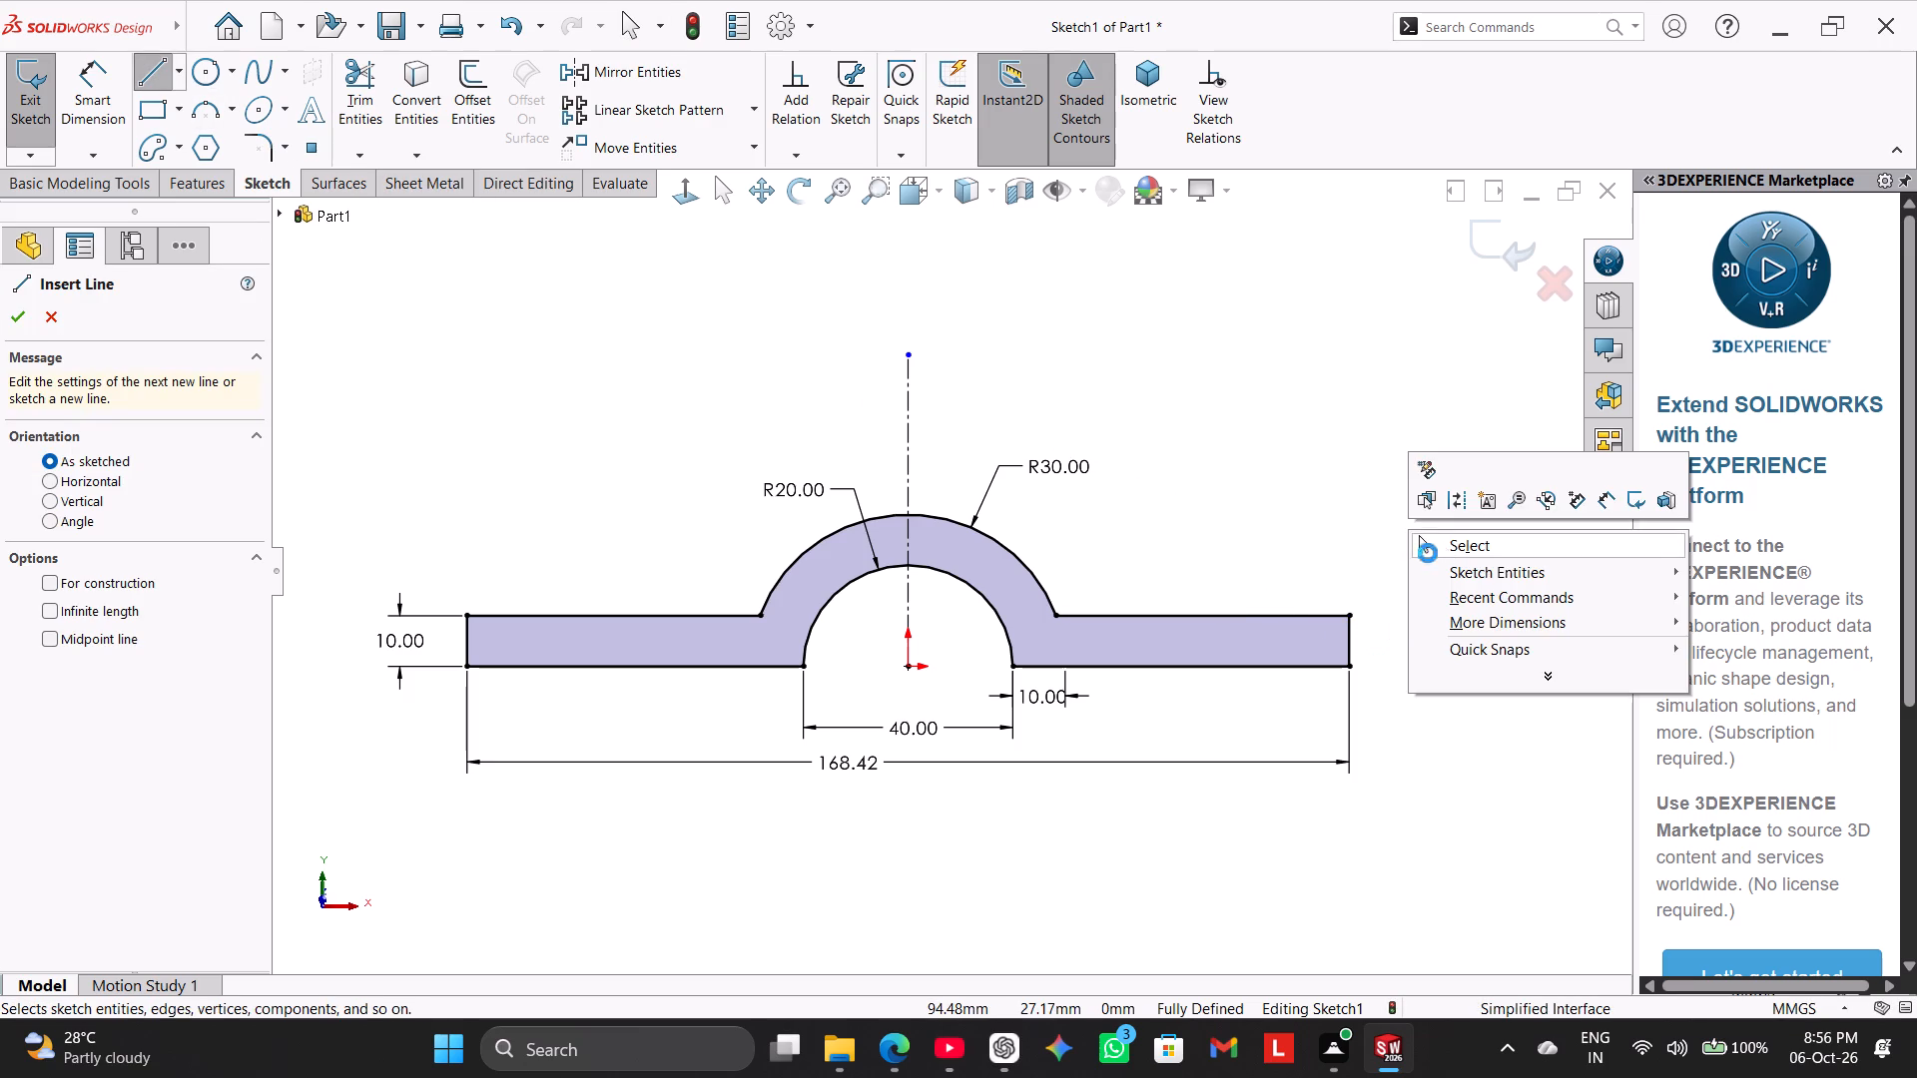
Delete the upper horizontal line of the right-hand extension.
{"action": "right_click", "coordinate": [1324, 613]}
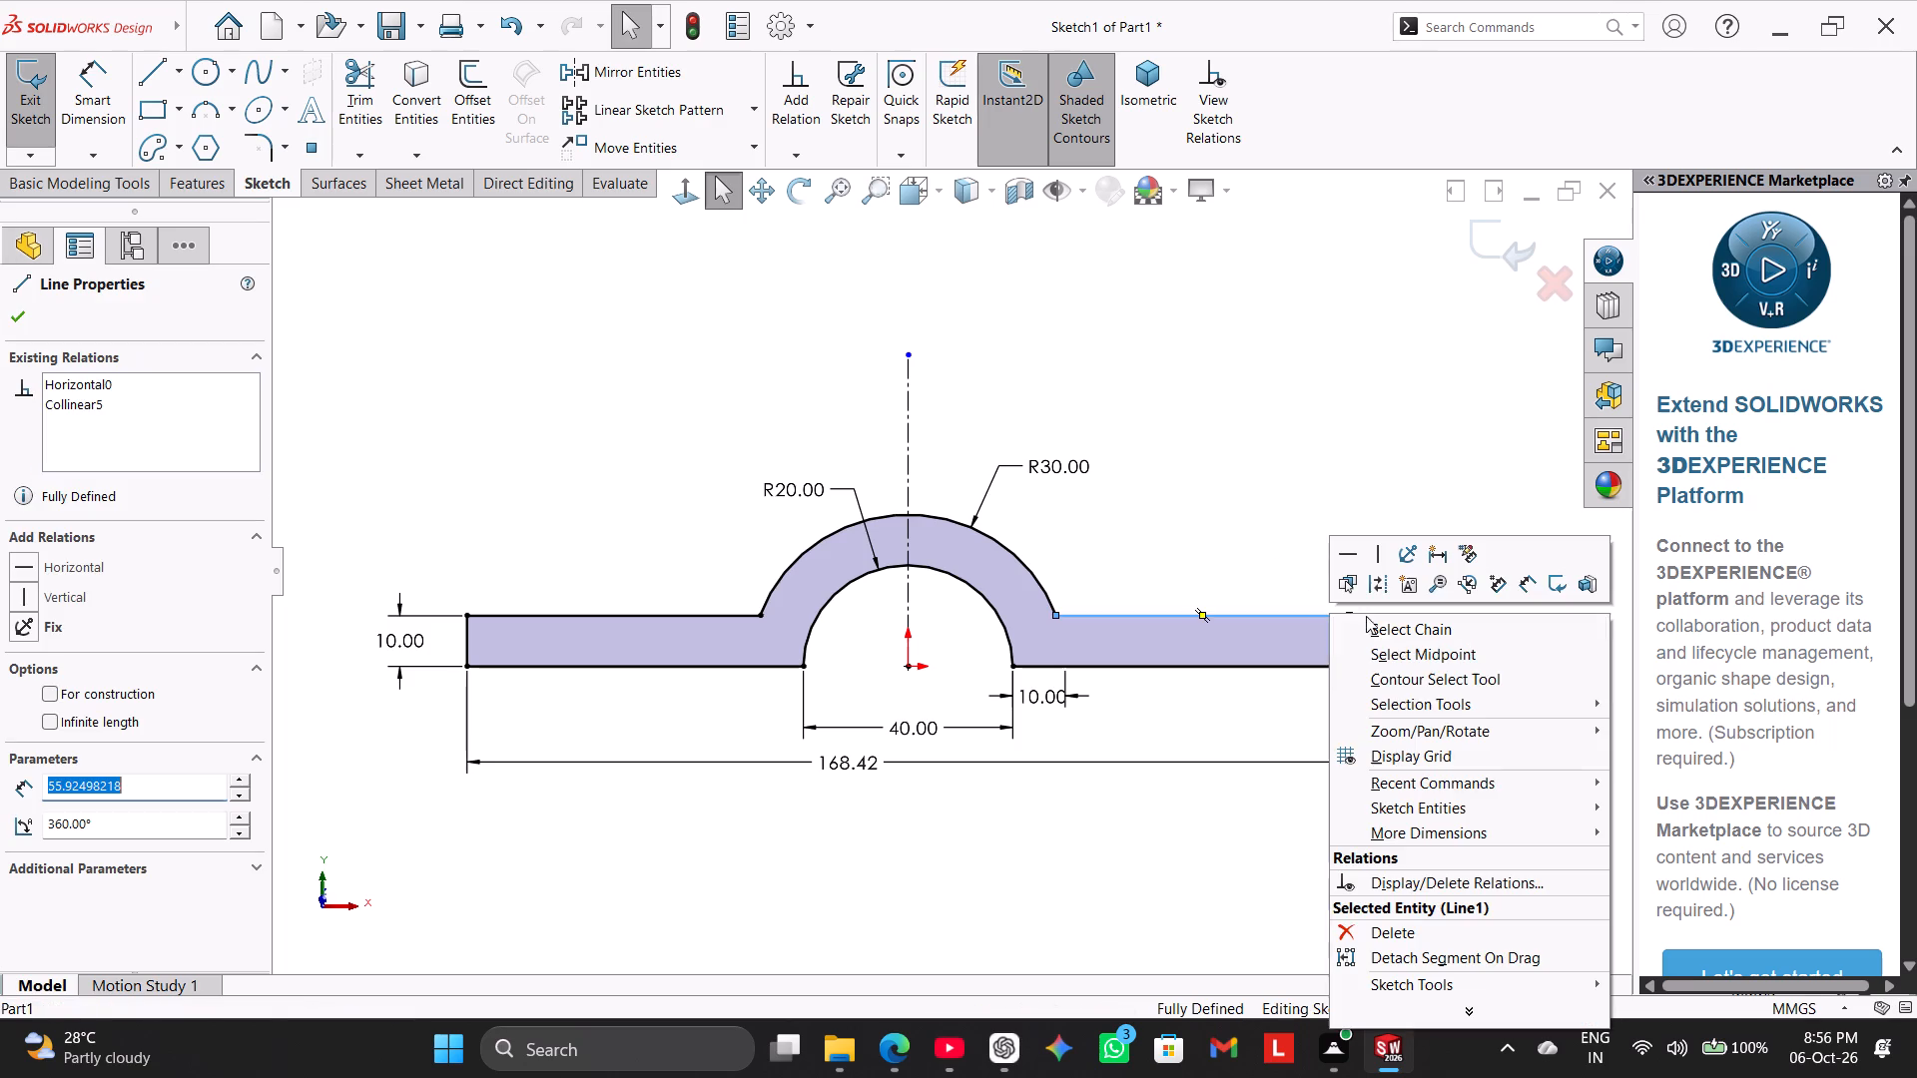
{"action": "left_click", "coordinate": [1397, 932]}
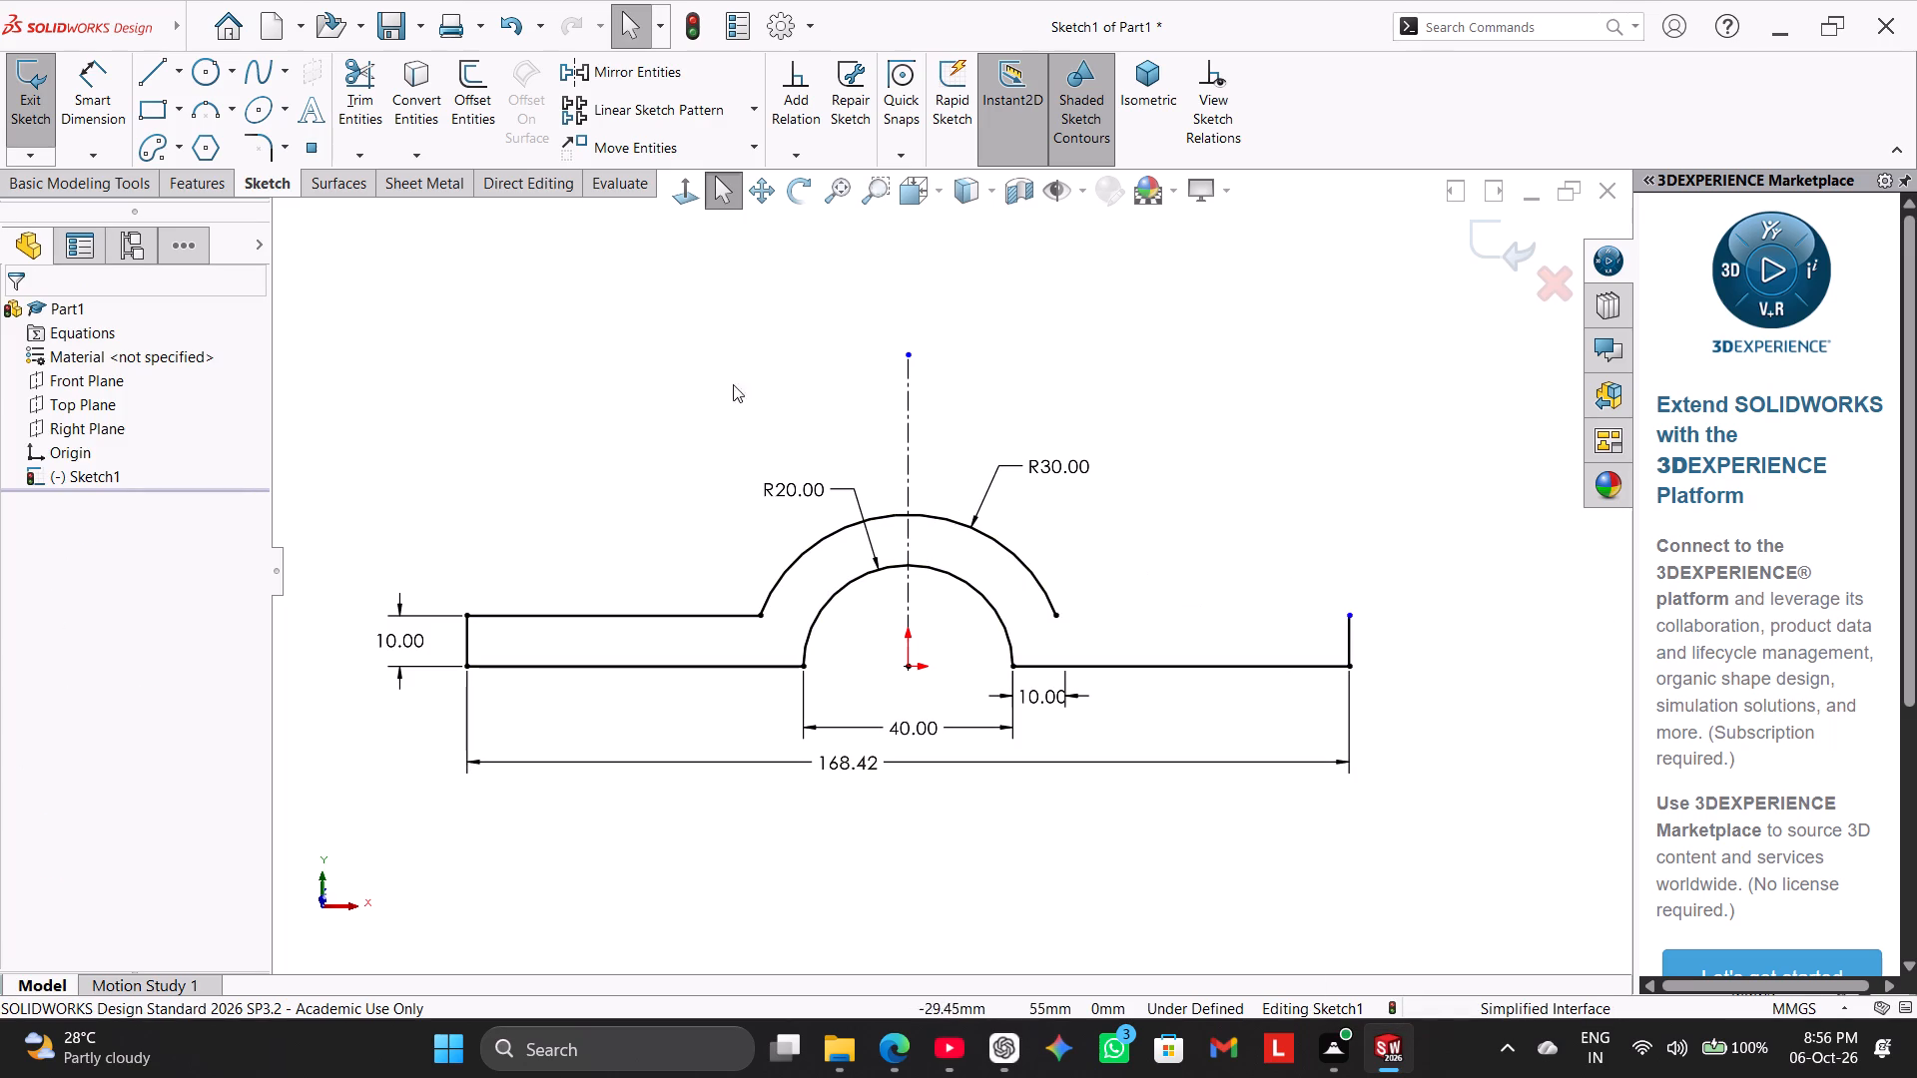
Stretch the right-hand vertical end line upward to a height of about 72 mm.
{"action": "left_click_drag", "start_coordinate": [1352, 615], "coordinate": [1383, 363]}
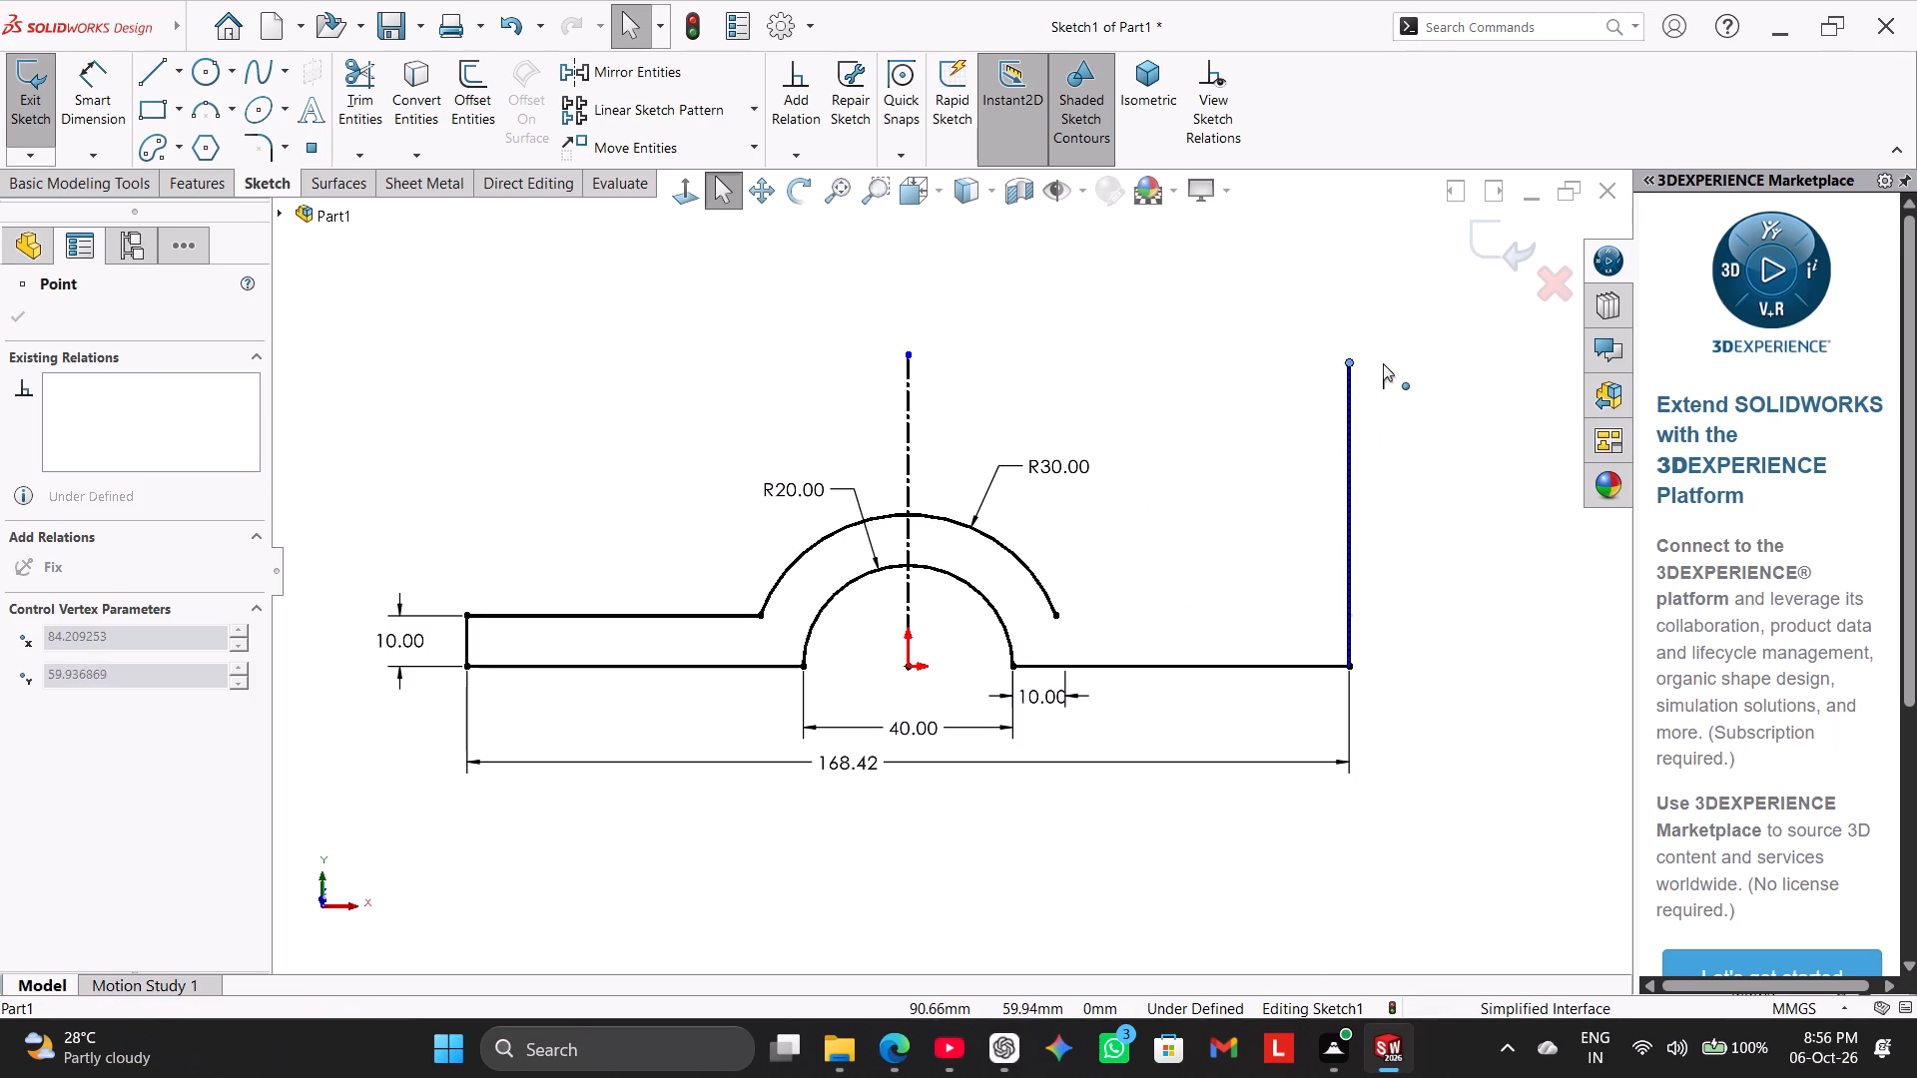
{"action": "left_click_drag", "start_coordinate": [1383, 363], "coordinate": [1387, 304]}
{"action": "left_click", "coordinate": [1452, 447]}
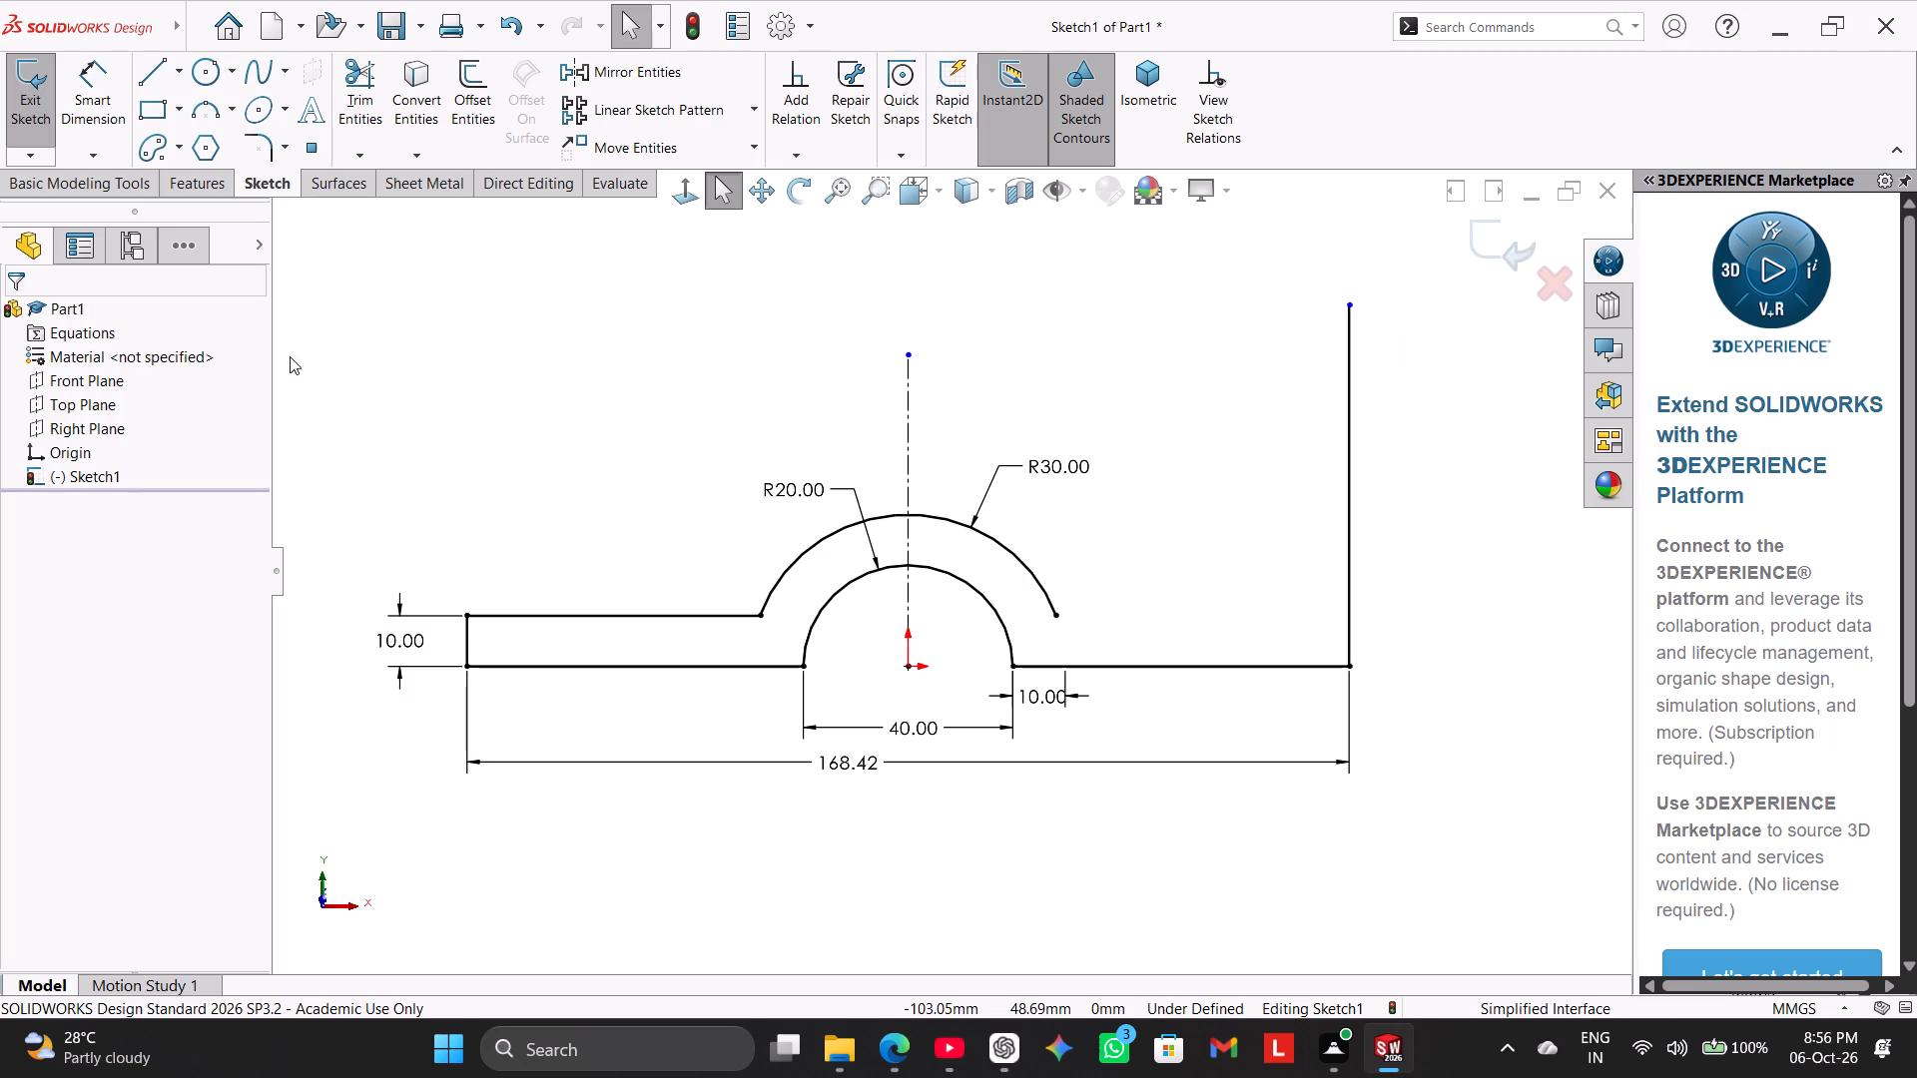
Sketch connected lines from the tall end line's top, about 12 mm inward, straight down, and about 44 mm horizontally to the outer arc's right endpoint.
{"action": "left_click", "coordinate": [147, 61]}
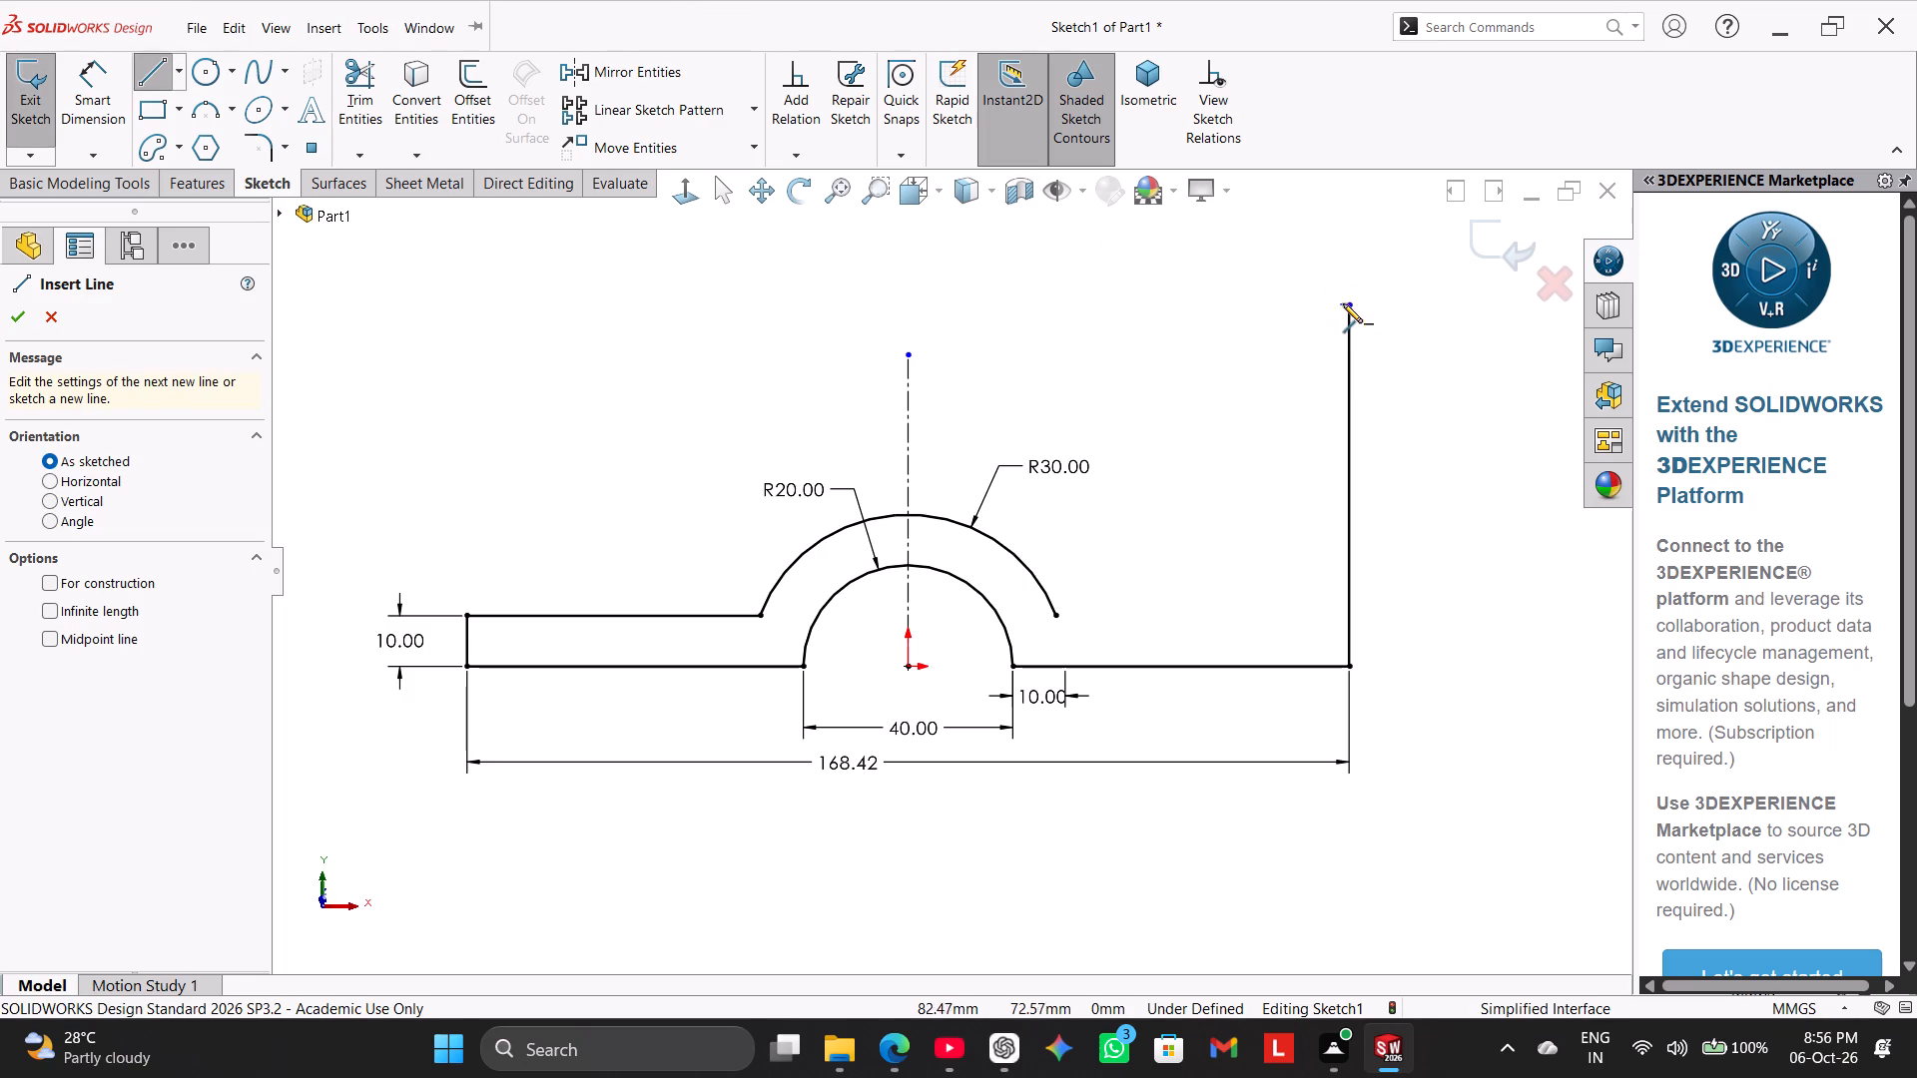
{"action": "left_click_drag", "start_coordinate": [1347, 306], "coordinate": [1327, 305]}
{"action": "left_click", "coordinate": [1288, 301]}
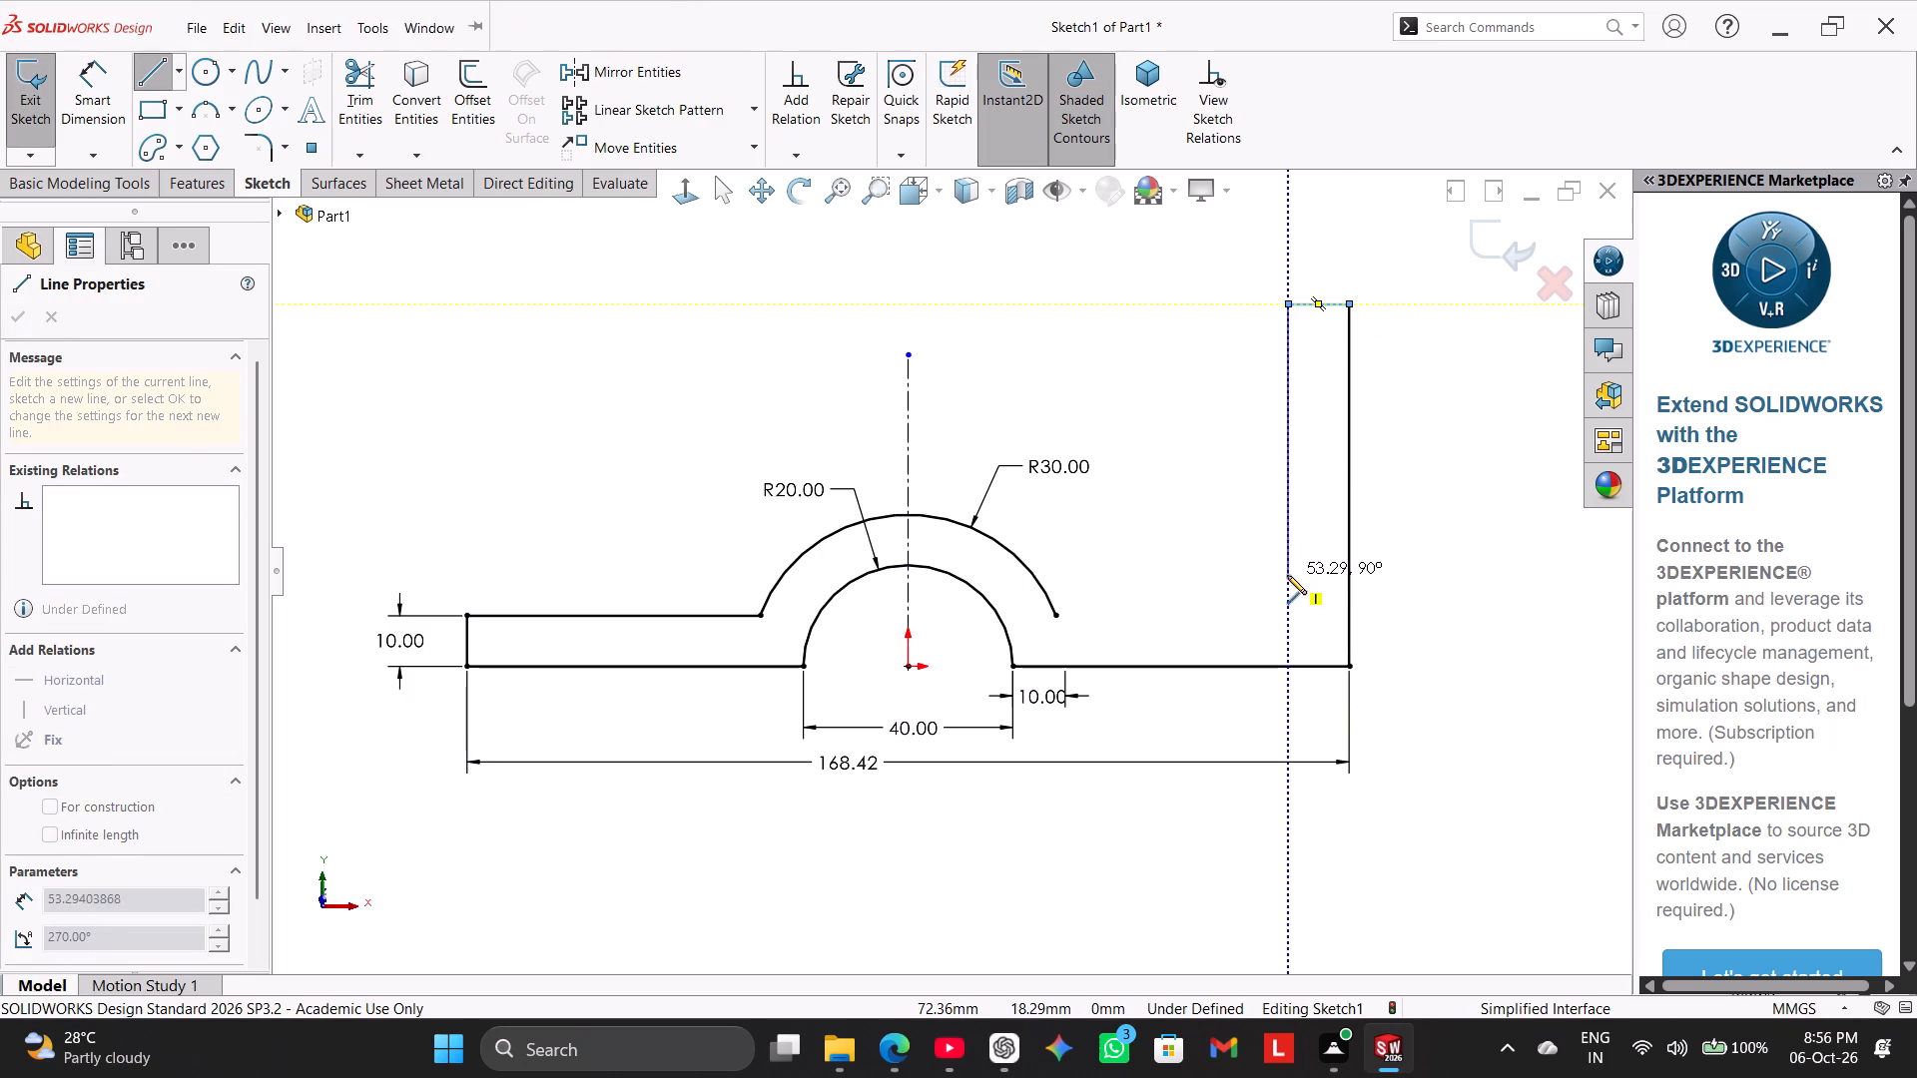
{"action": "left_click", "coordinate": [1287, 613]}
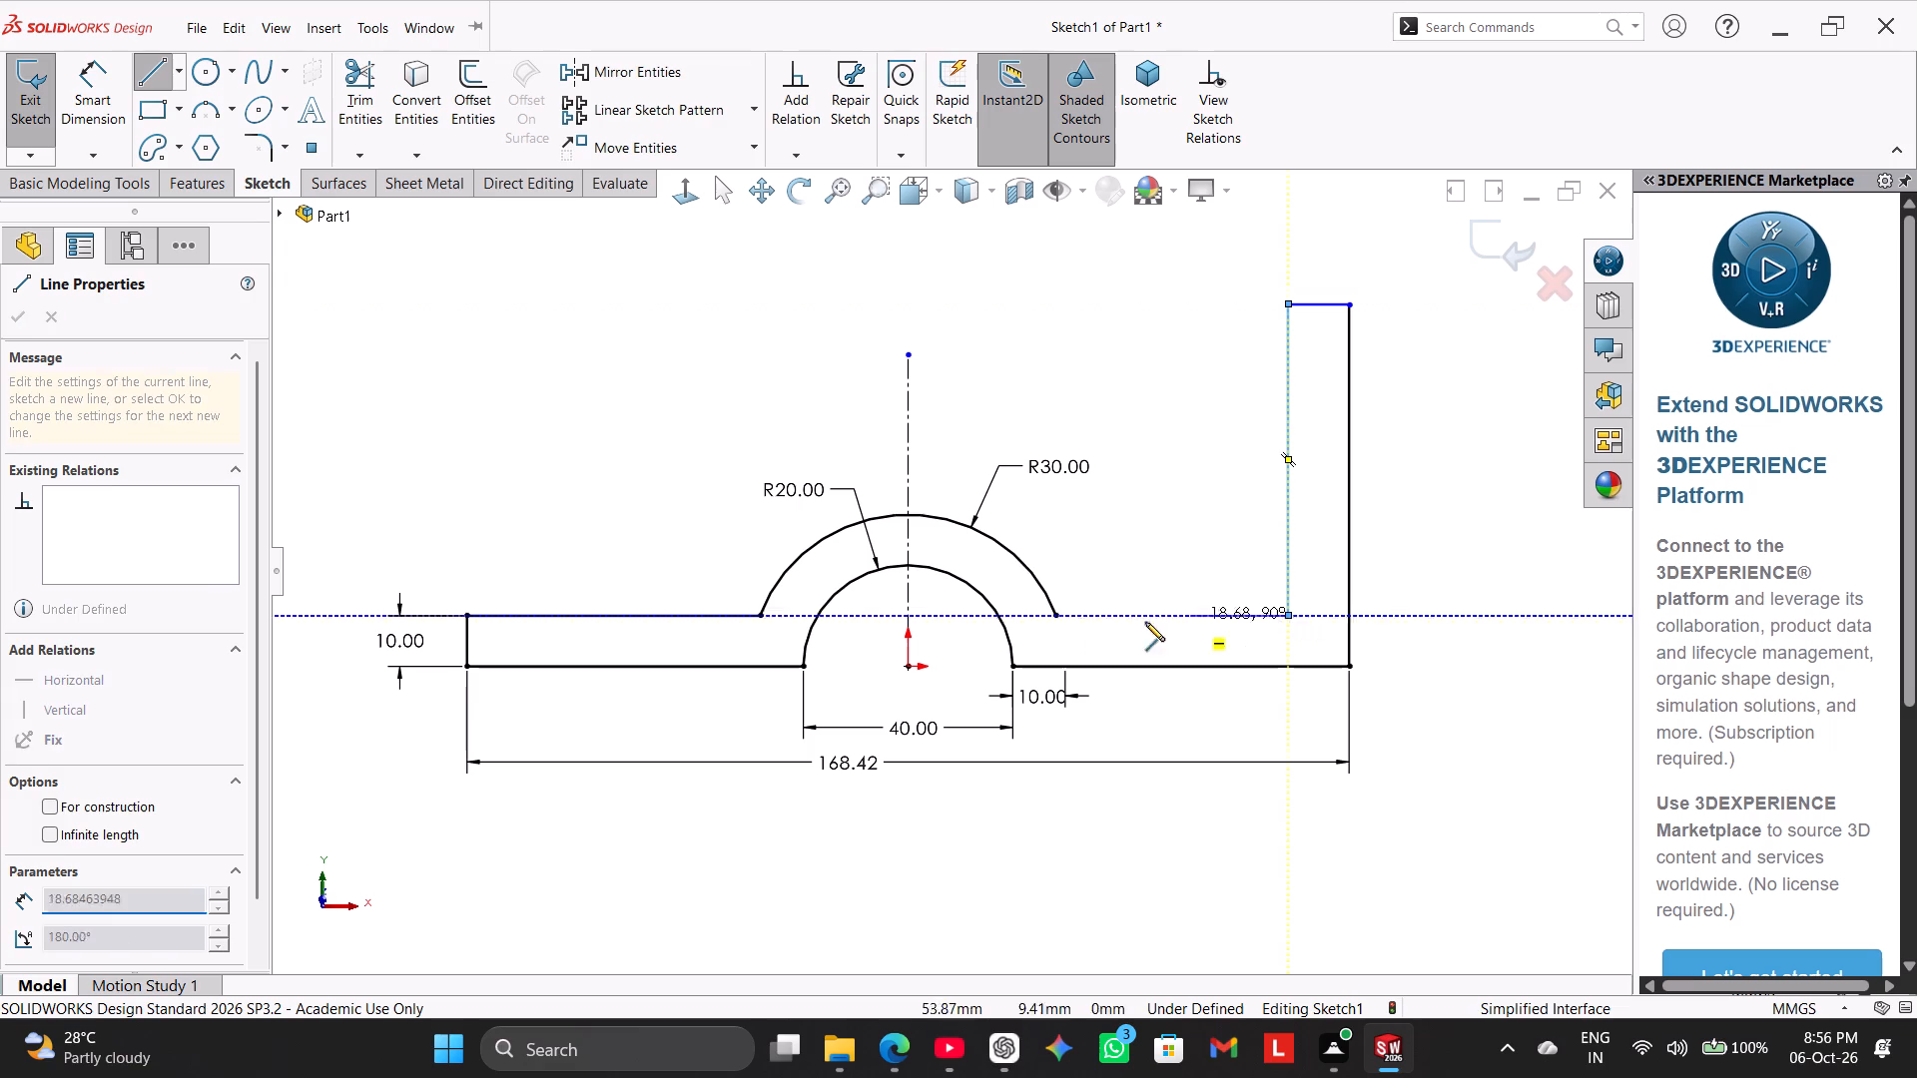
{"action": "left_click", "coordinate": [1057, 617]}
{"action": "right_click", "coordinate": [1168, 450]}
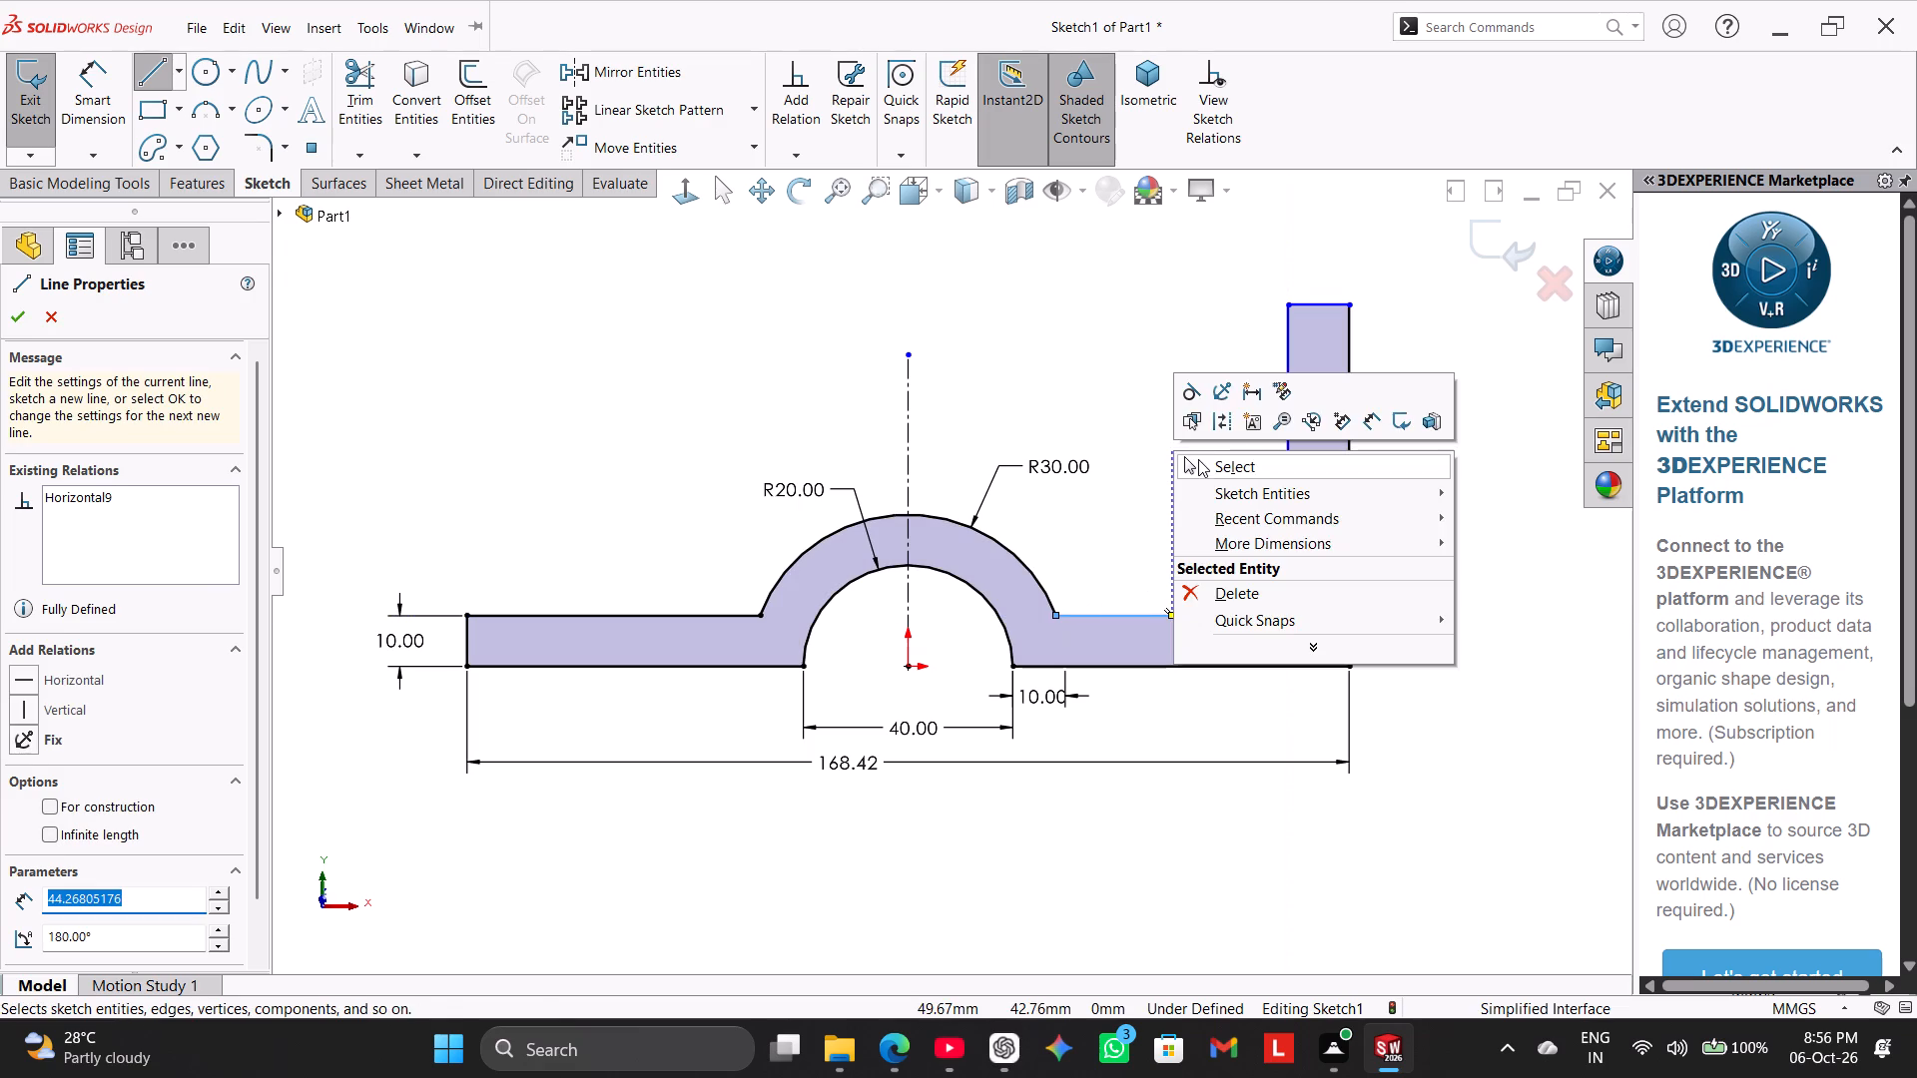
{"action": "left_click", "coordinate": [1207, 463]}
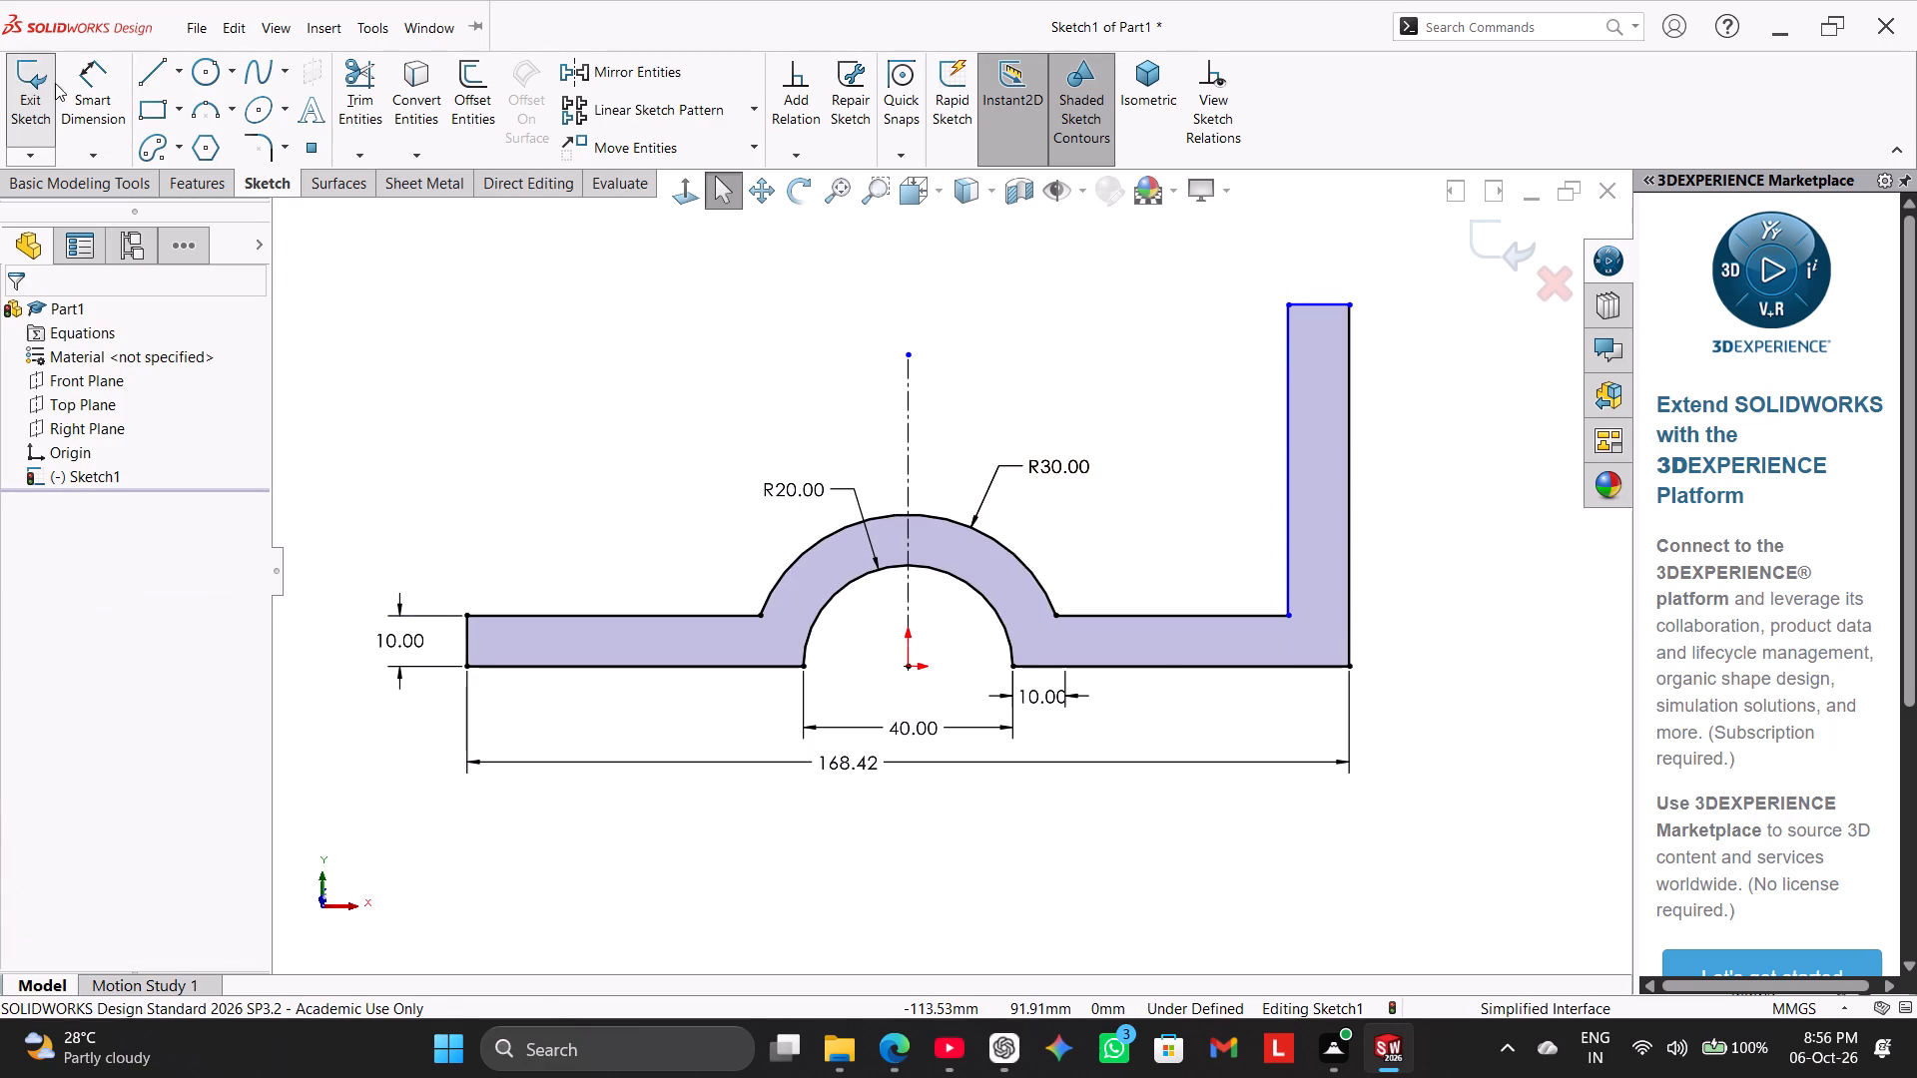
Dimension the top edge of the right-hand upright as 10 mm wide.
{"action": "left_click", "coordinate": [104, 96]}
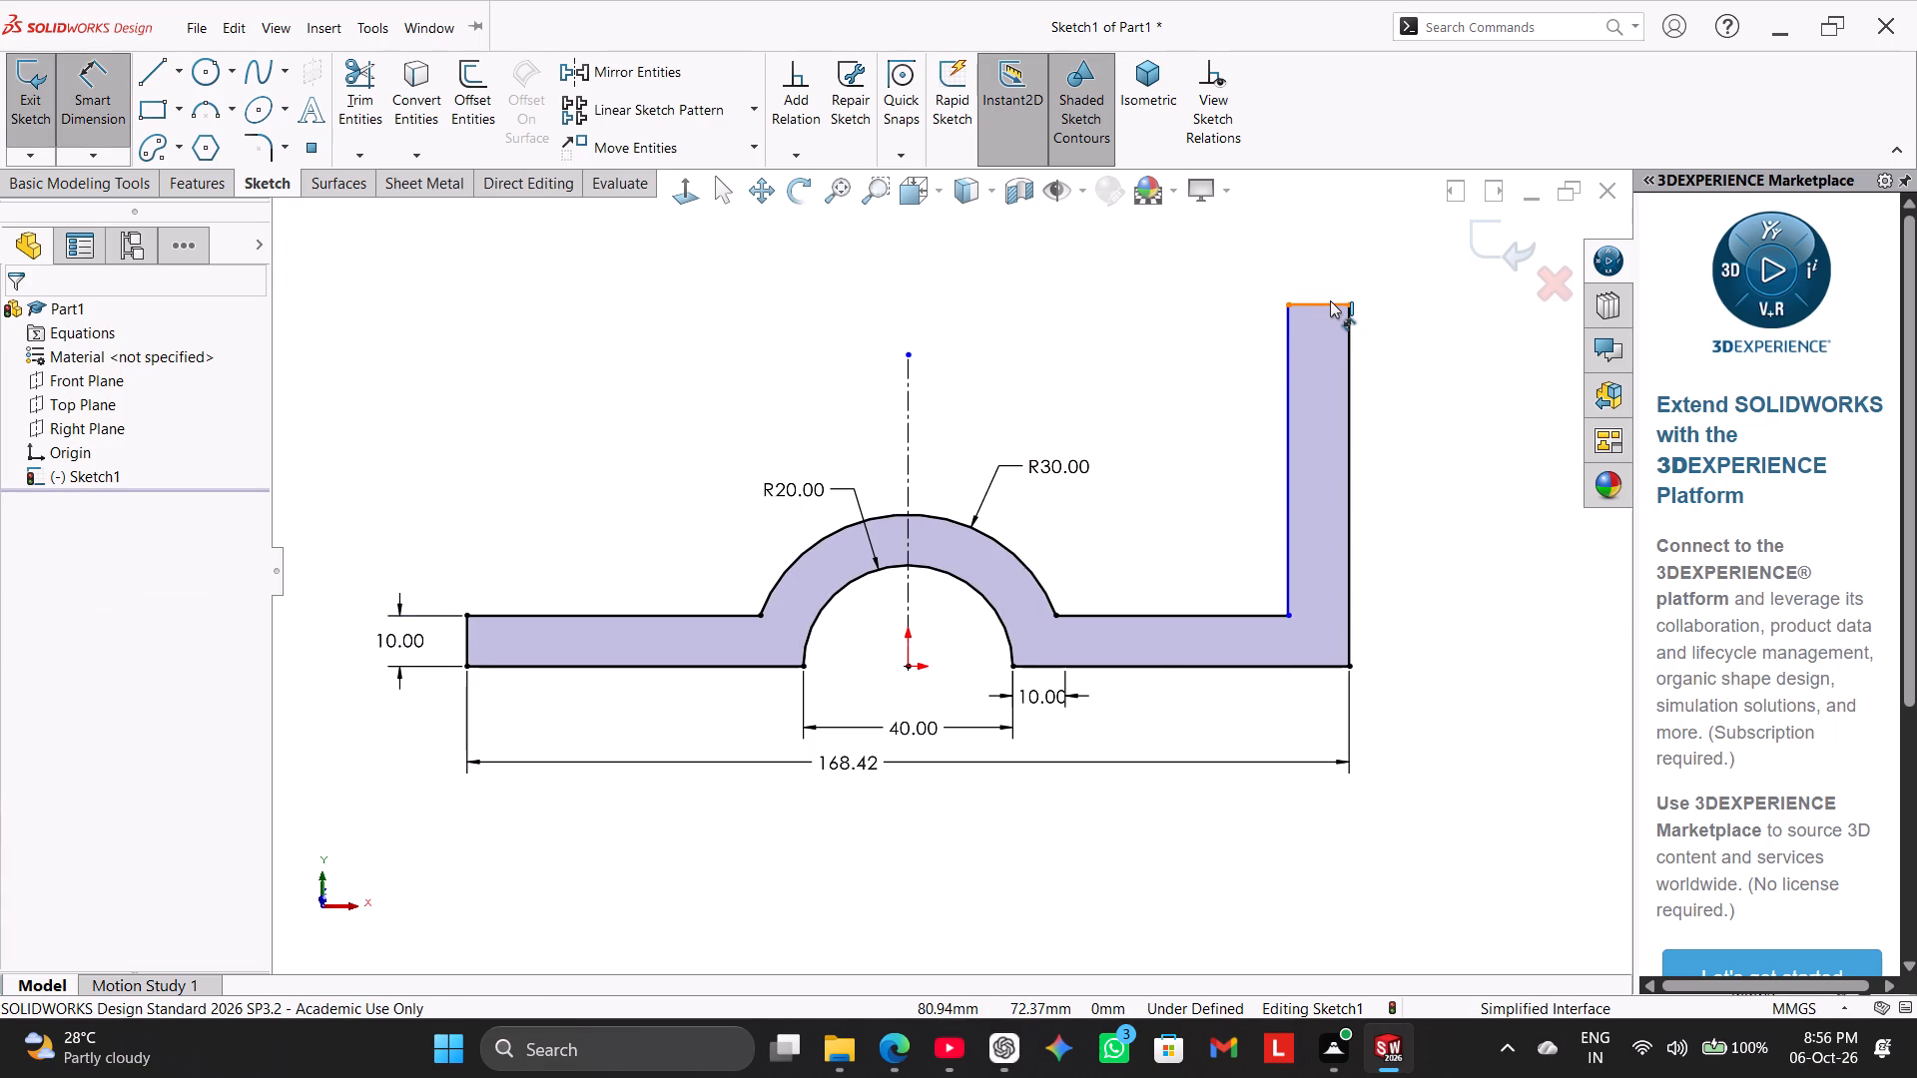
{"action": "left_click", "coordinate": [1330, 300]}
{"action": "left_click", "coordinate": [1332, 249]}
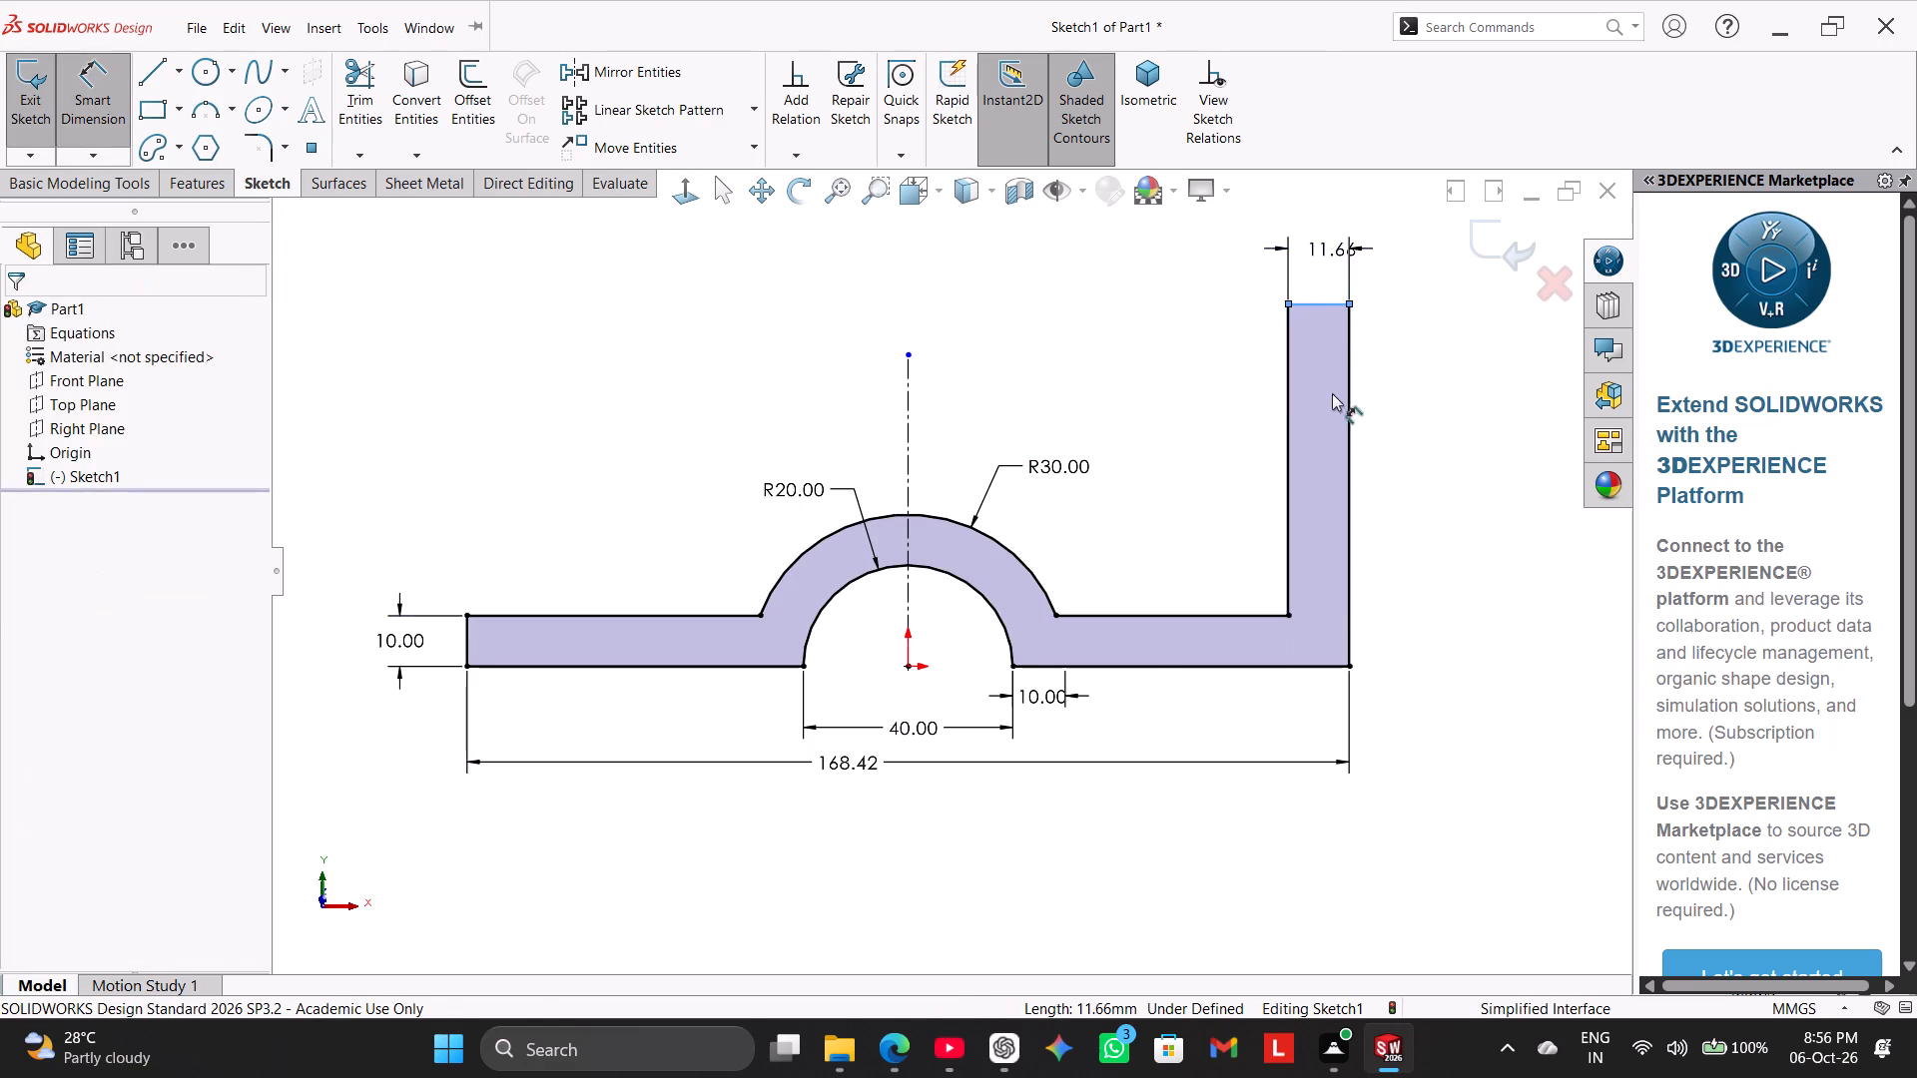
{"action": "key", "text": "1"}
{"action": "key", "text": "0"}
{"action": "key", "text": "Return"}
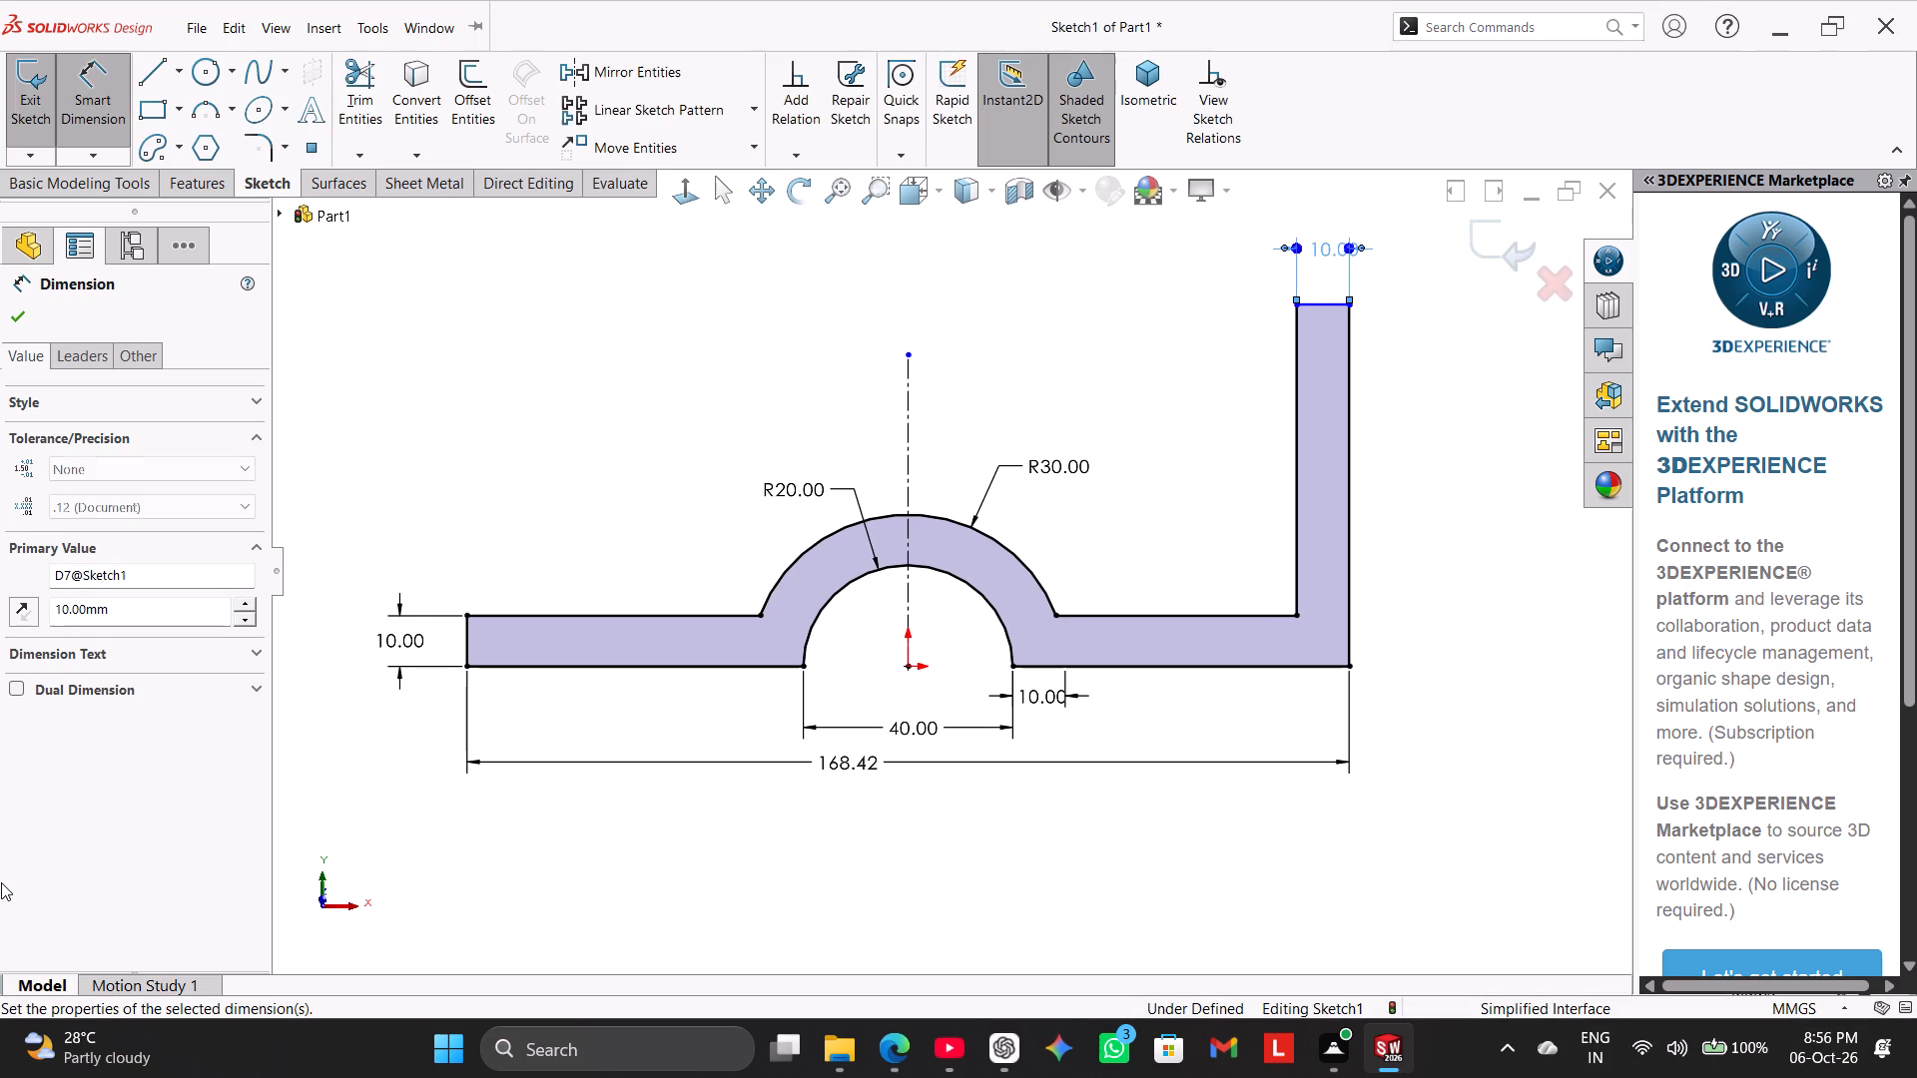
{"action": "left_click", "coordinate": [1468, 499]}
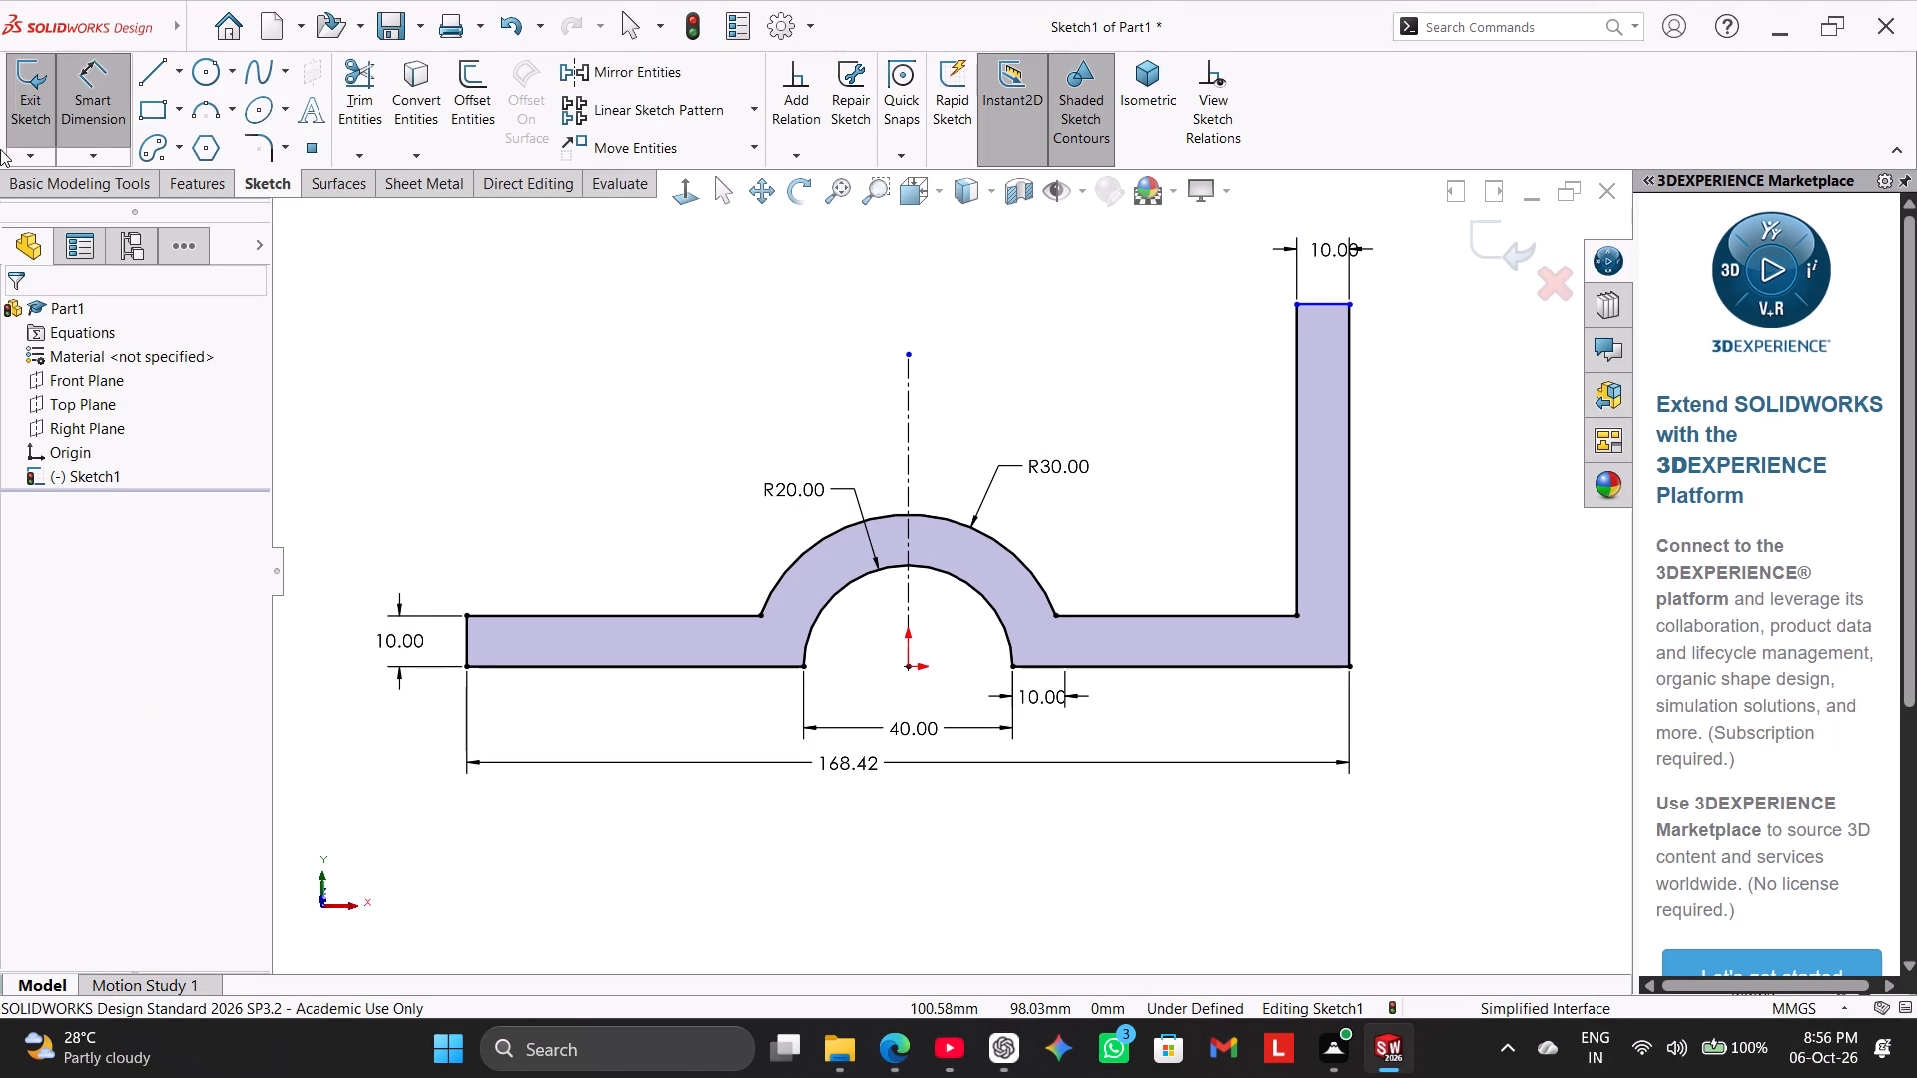
Dimension the outer vertical edge of the right-hand upright as 40 mm high.
{"action": "left_click", "coordinate": [1347, 456]}
{"action": "left_click", "coordinate": [1414, 480]}
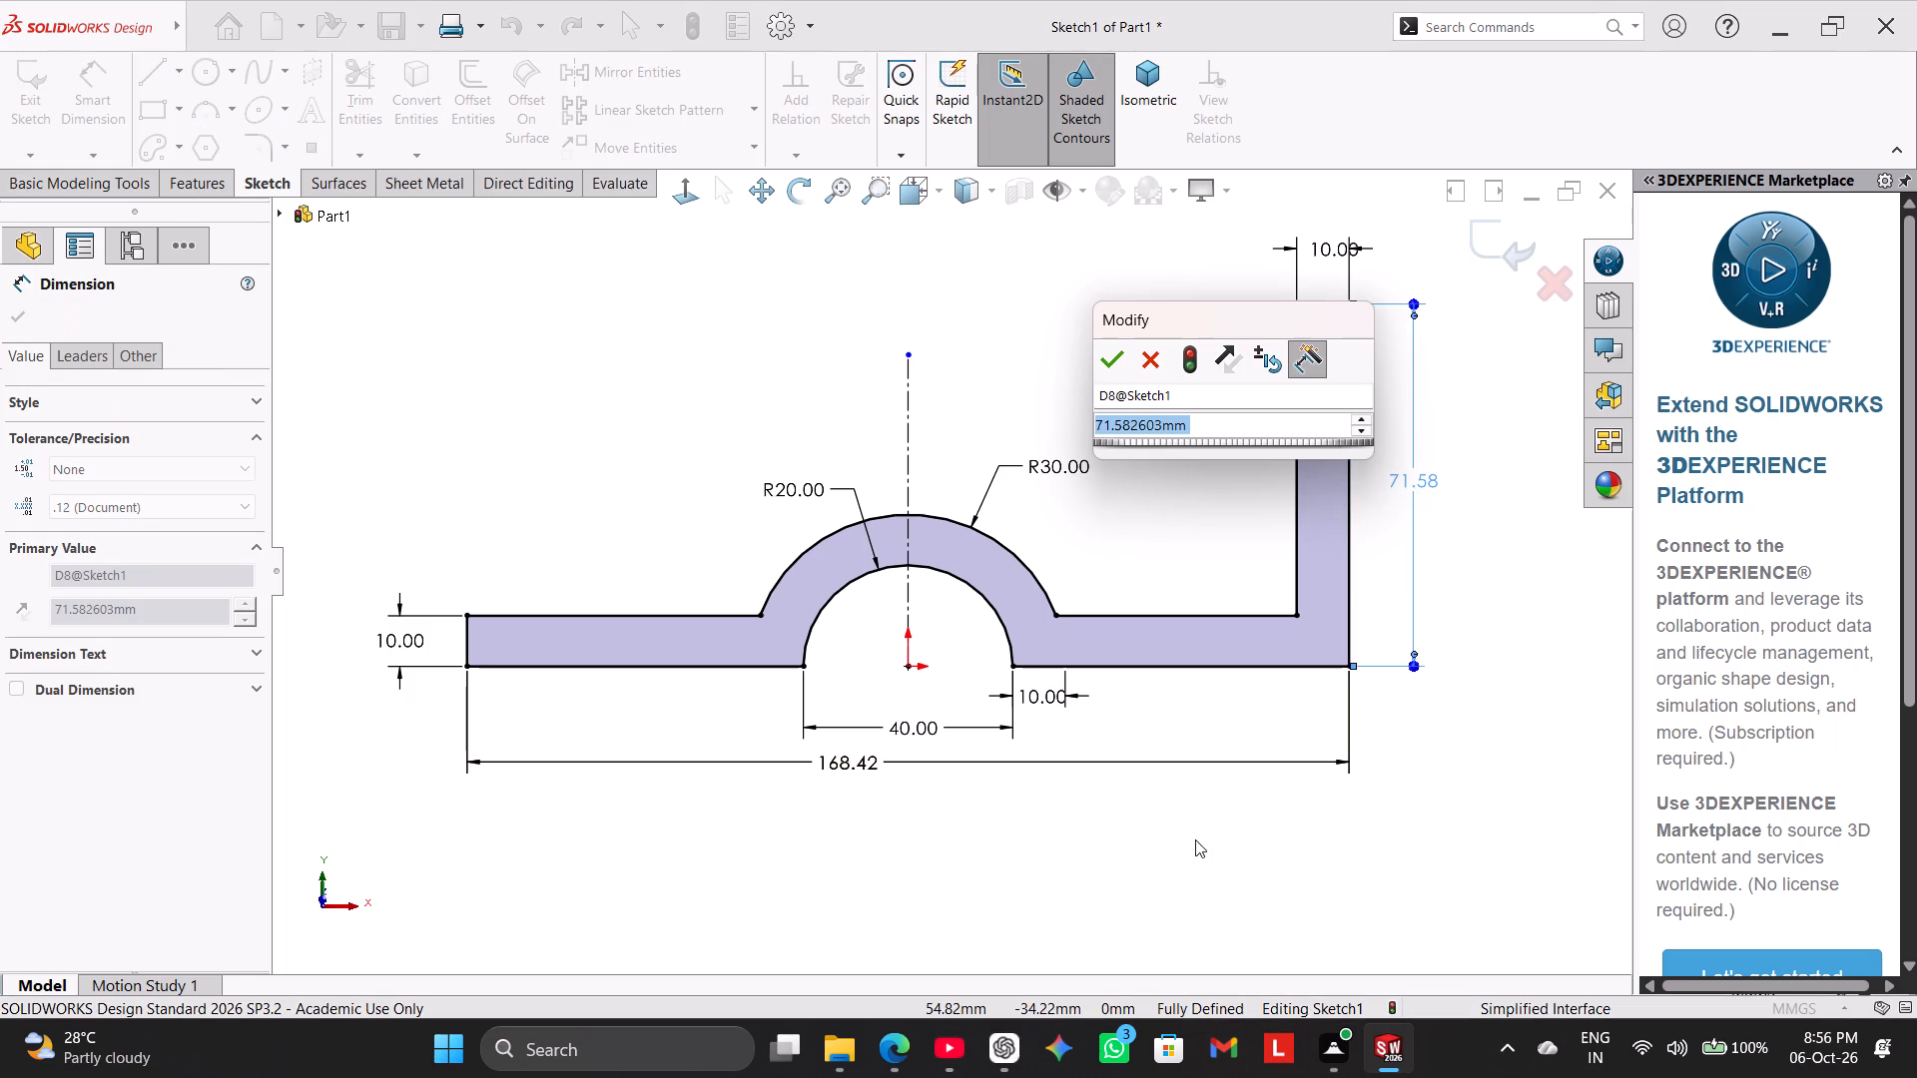
{"action": "type", "text": "40"}
{"action": "key", "text": "Return"}
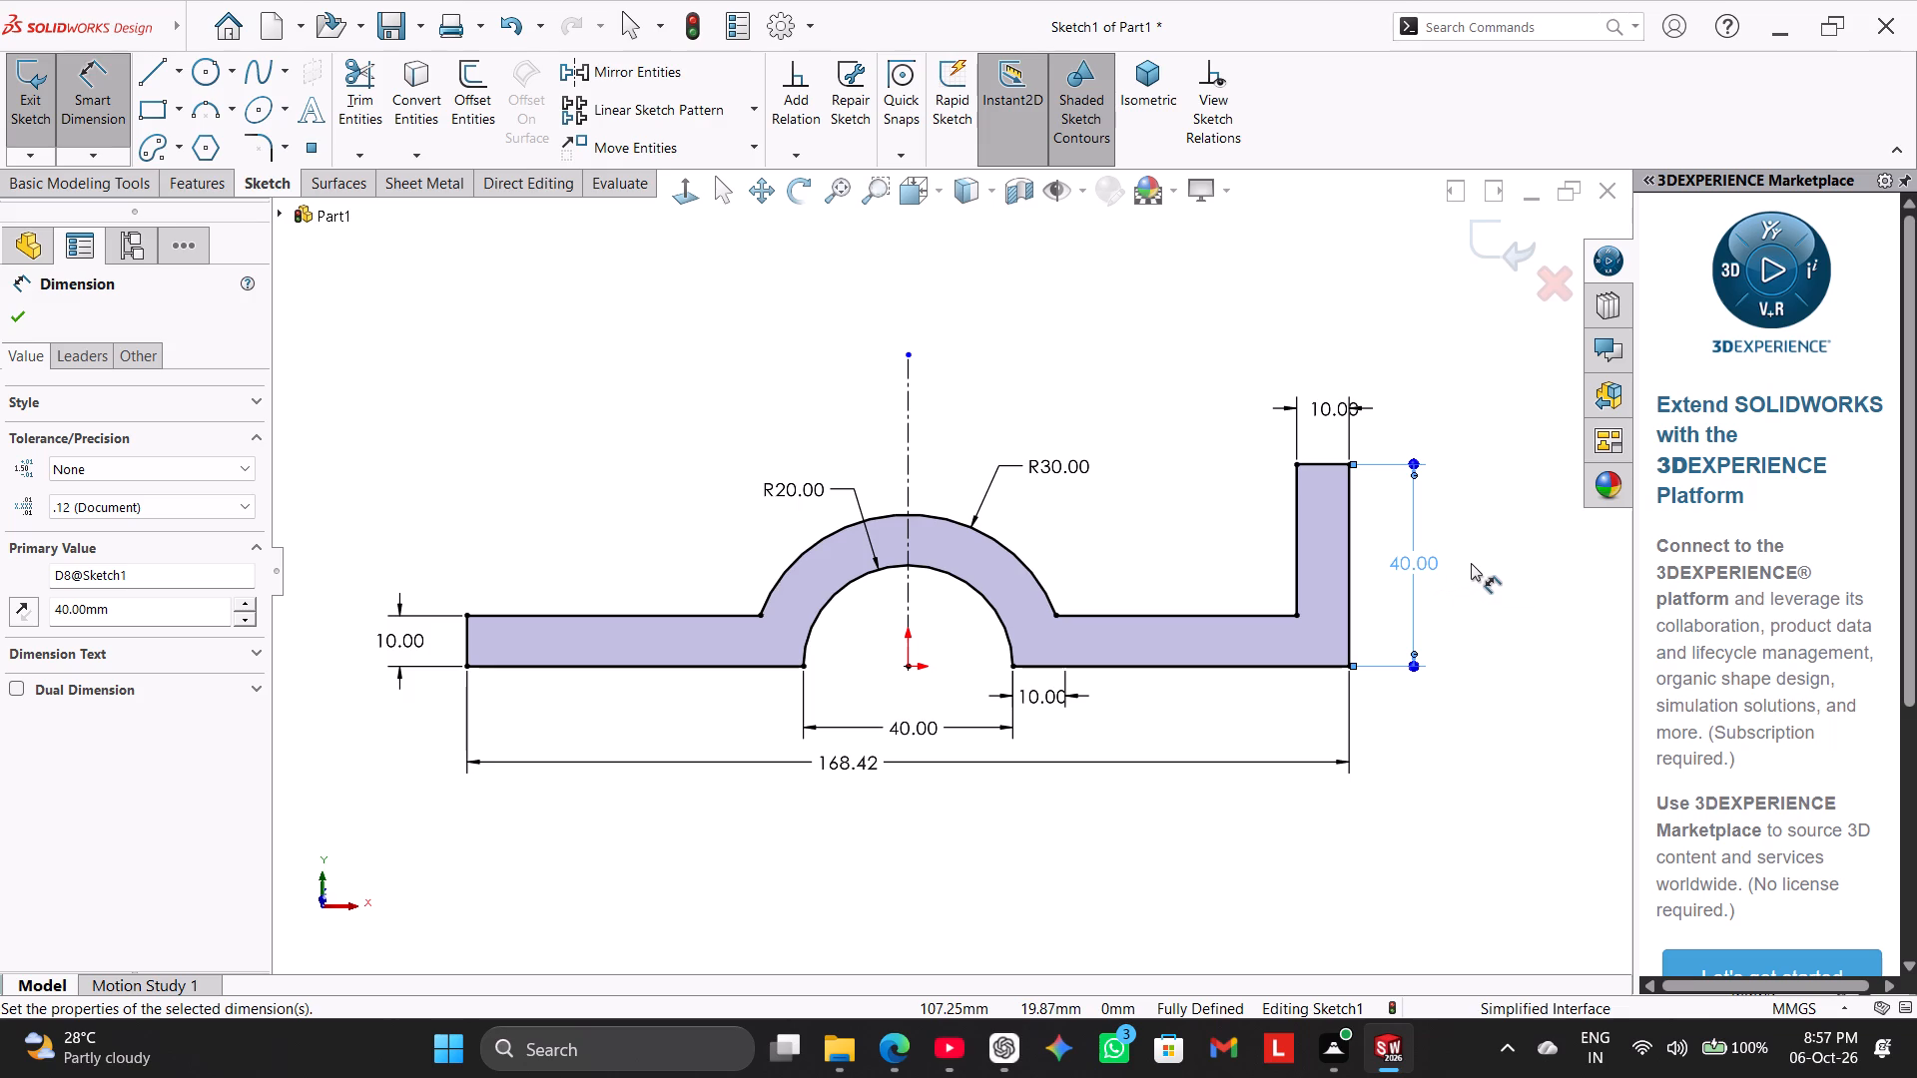
{"action": "right_click", "coordinate": [1189, 373]}
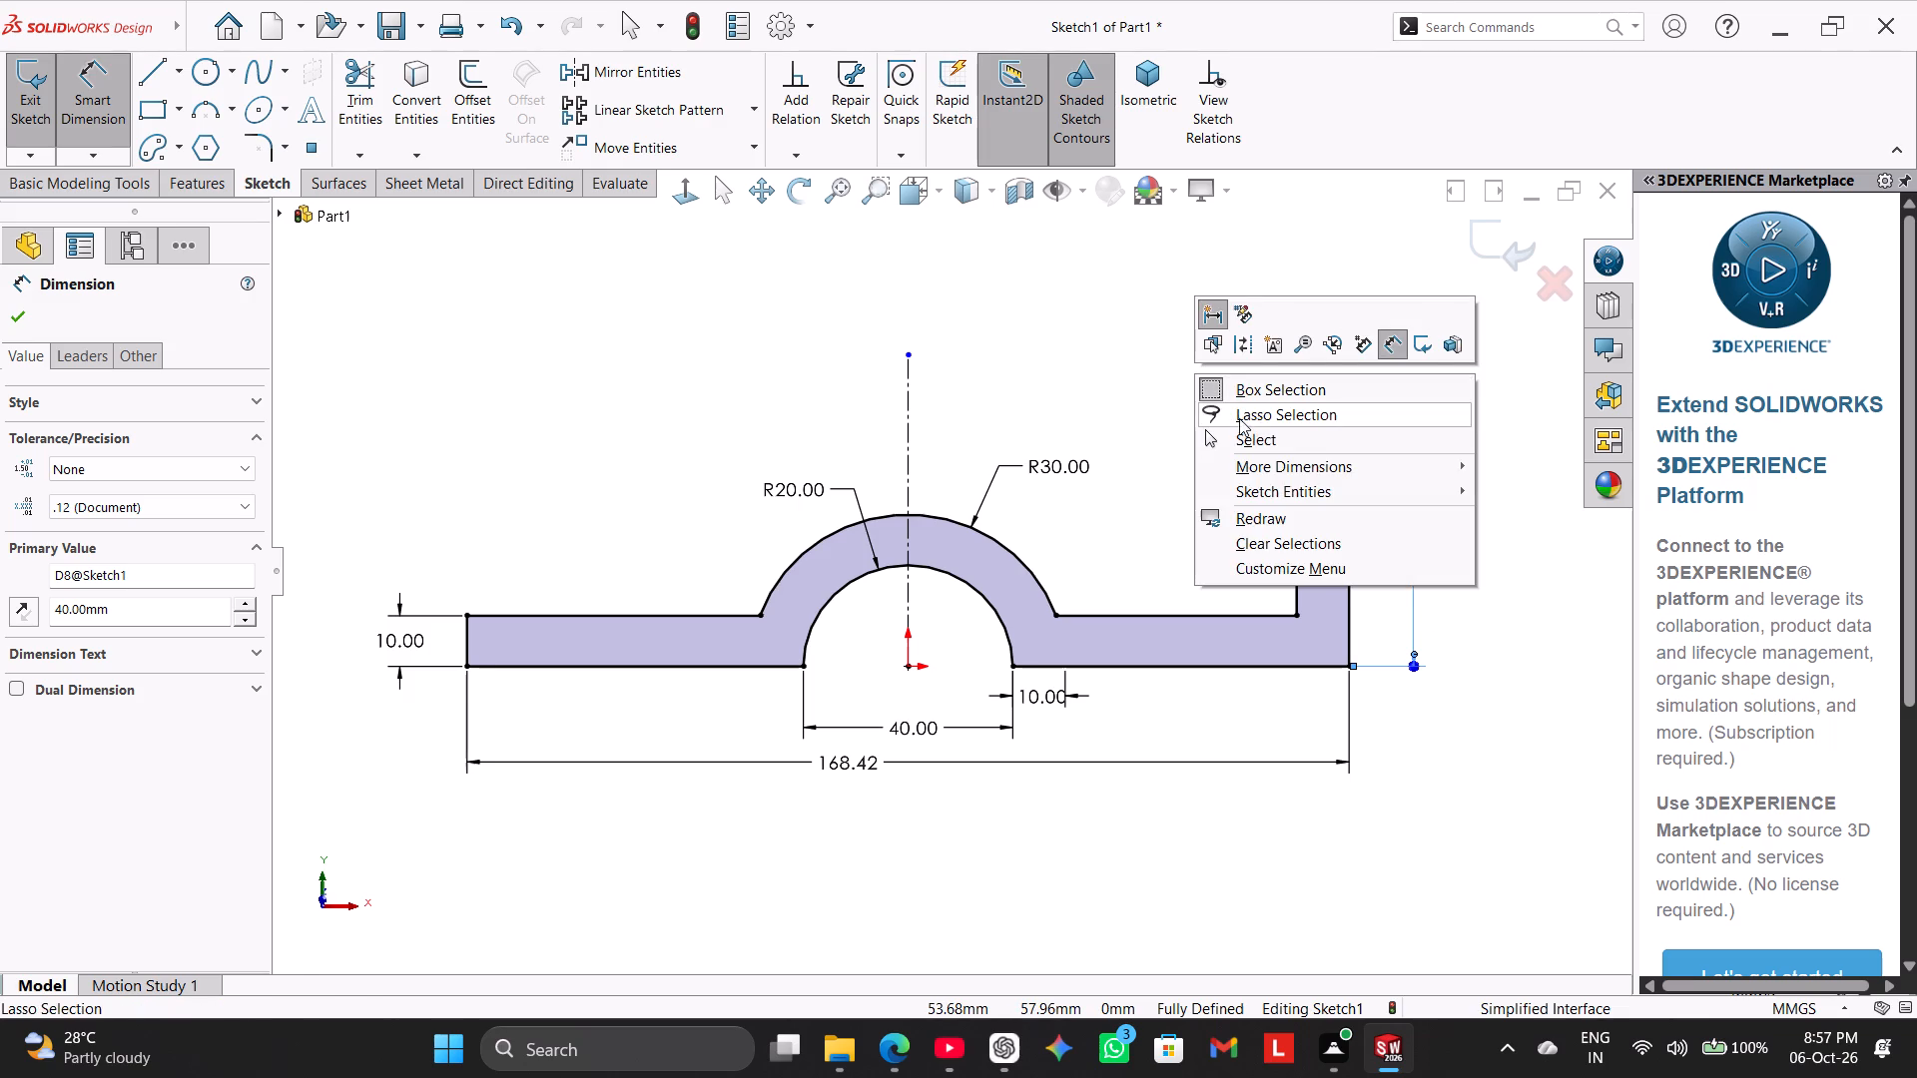
{"action": "left_click", "coordinate": [1269, 441]}
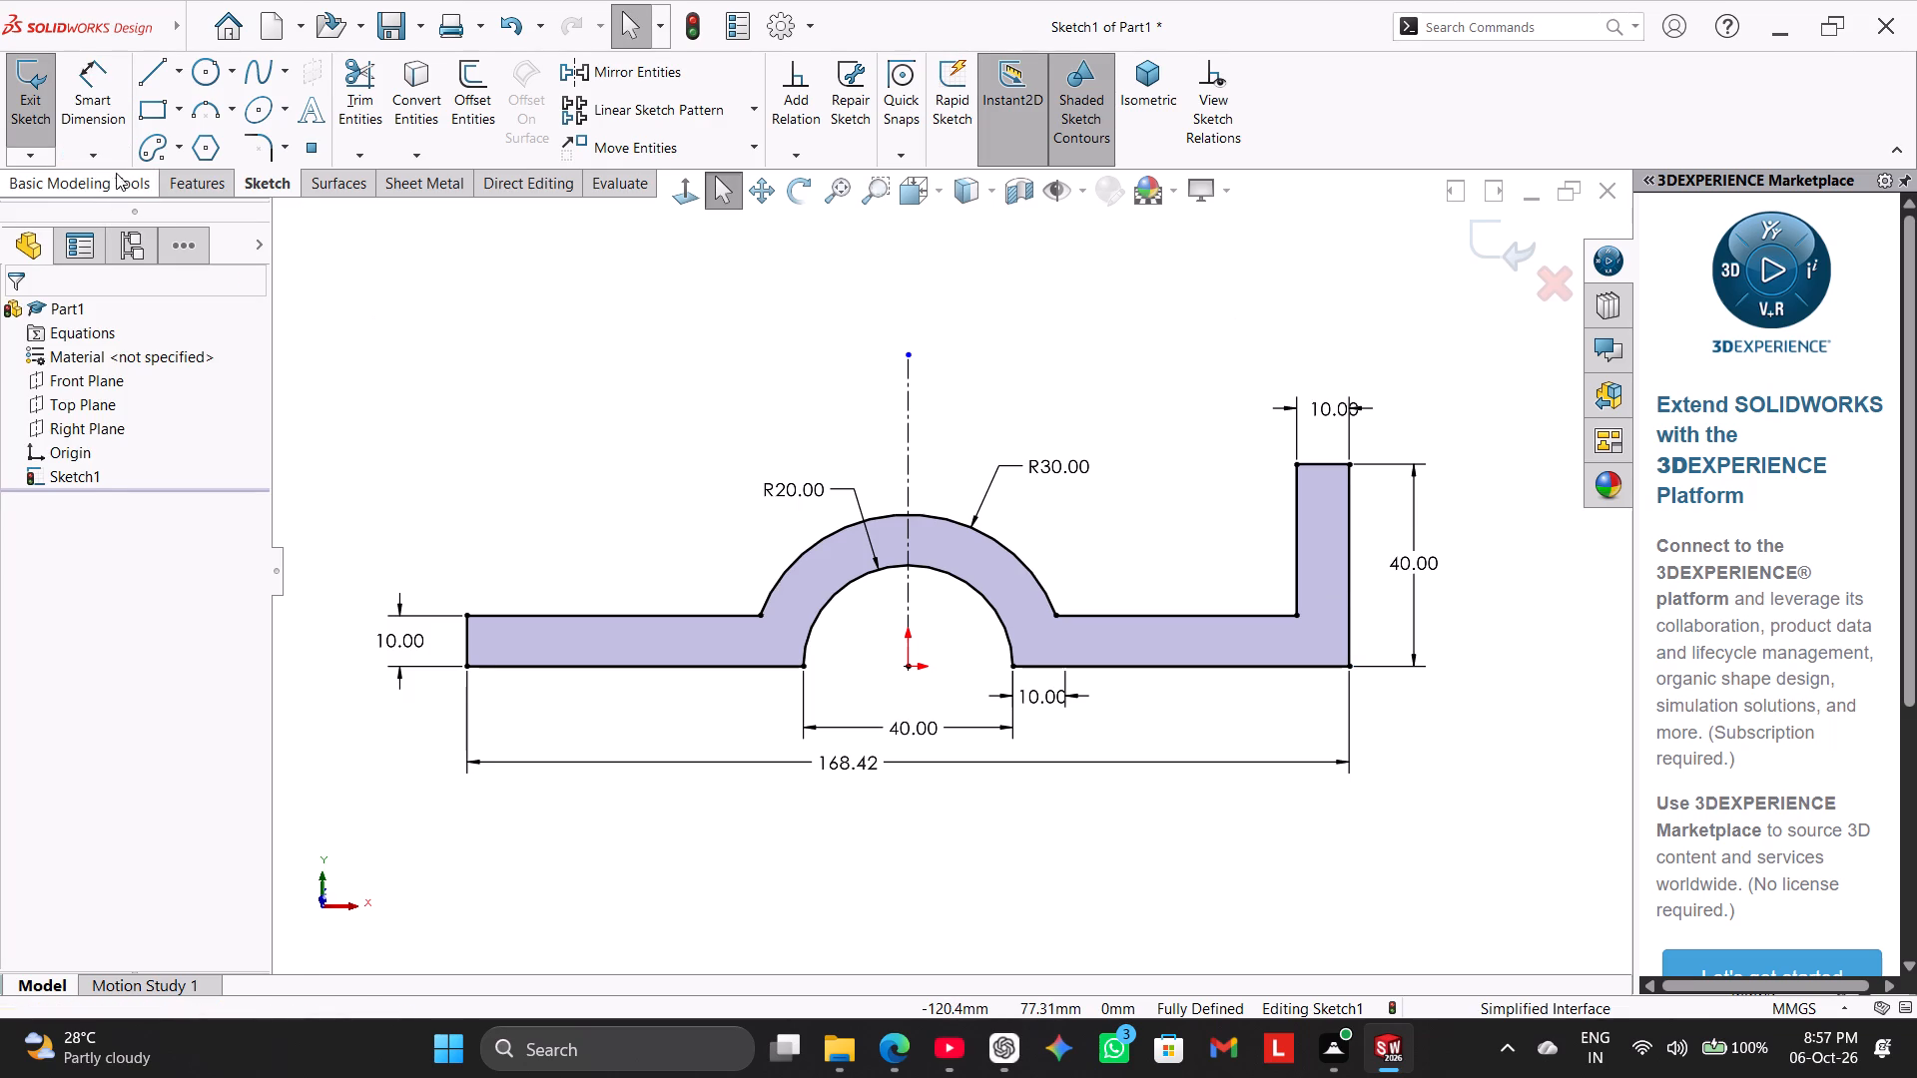
Extrude the closed arch profile as a solid boss, Mid Plane, to a total depth of 50 mm.
{"action": "left_click", "coordinate": [189, 185]}
{"action": "left_click", "coordinate": [69, 119]}
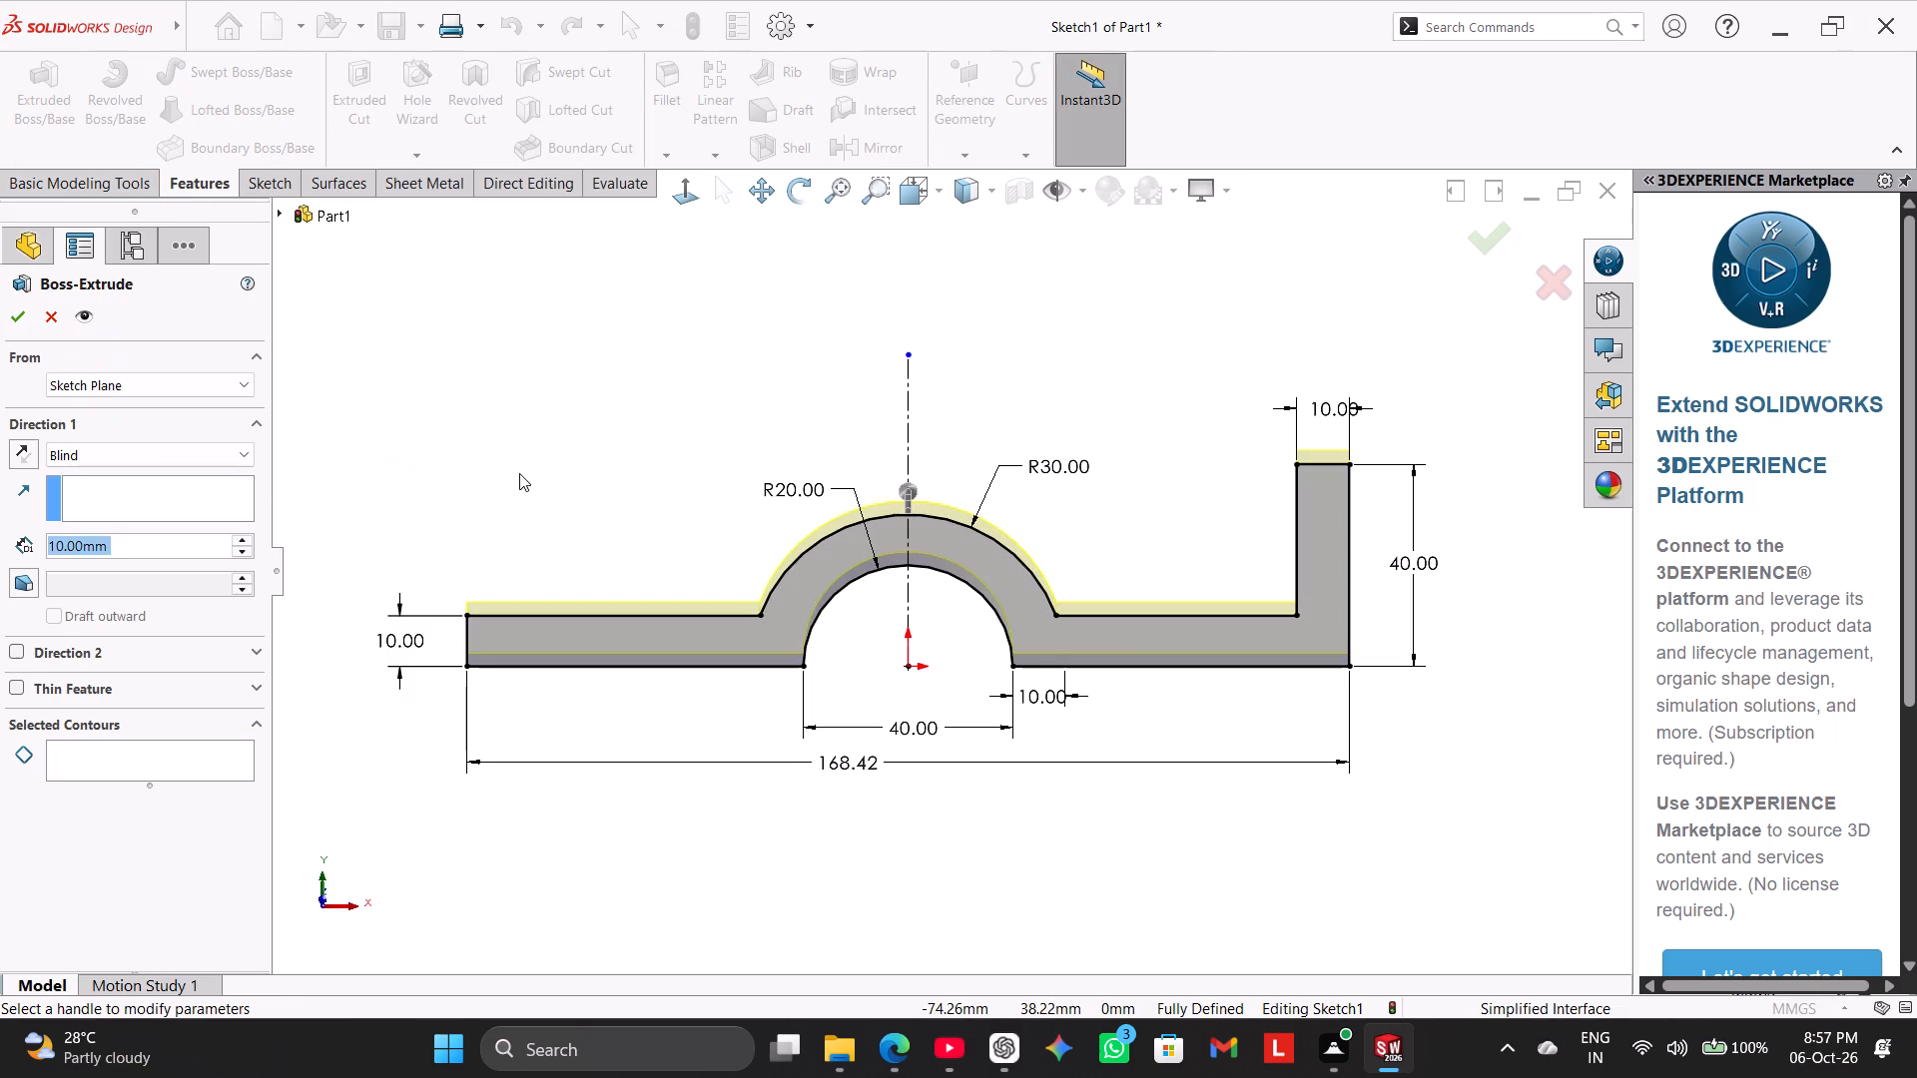
{"action": "middle_click_drag", "start_coordinate": [581, 447], "coordinate": [421, 637]}
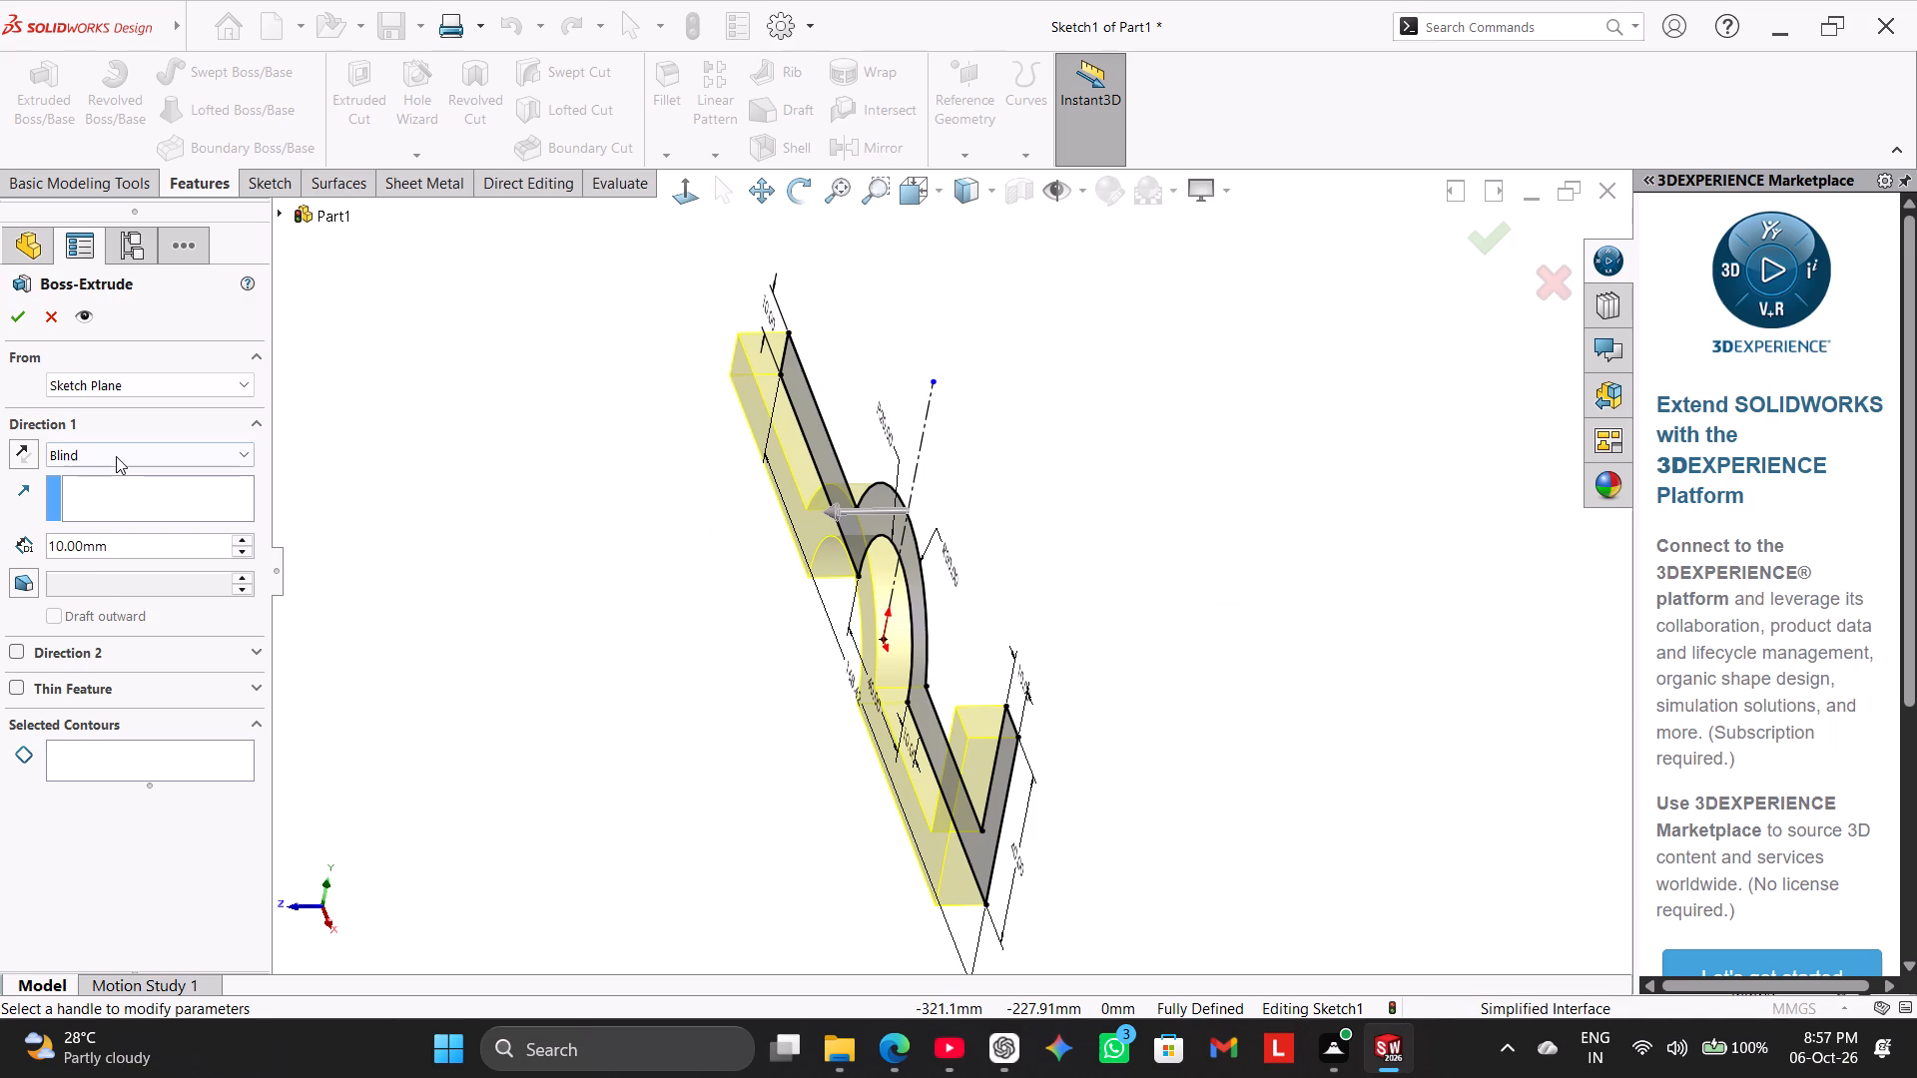
{"action": "left_click", "coordinate": [116, 456]}
{"action": "left_click", "coordinate": [140, 558]}
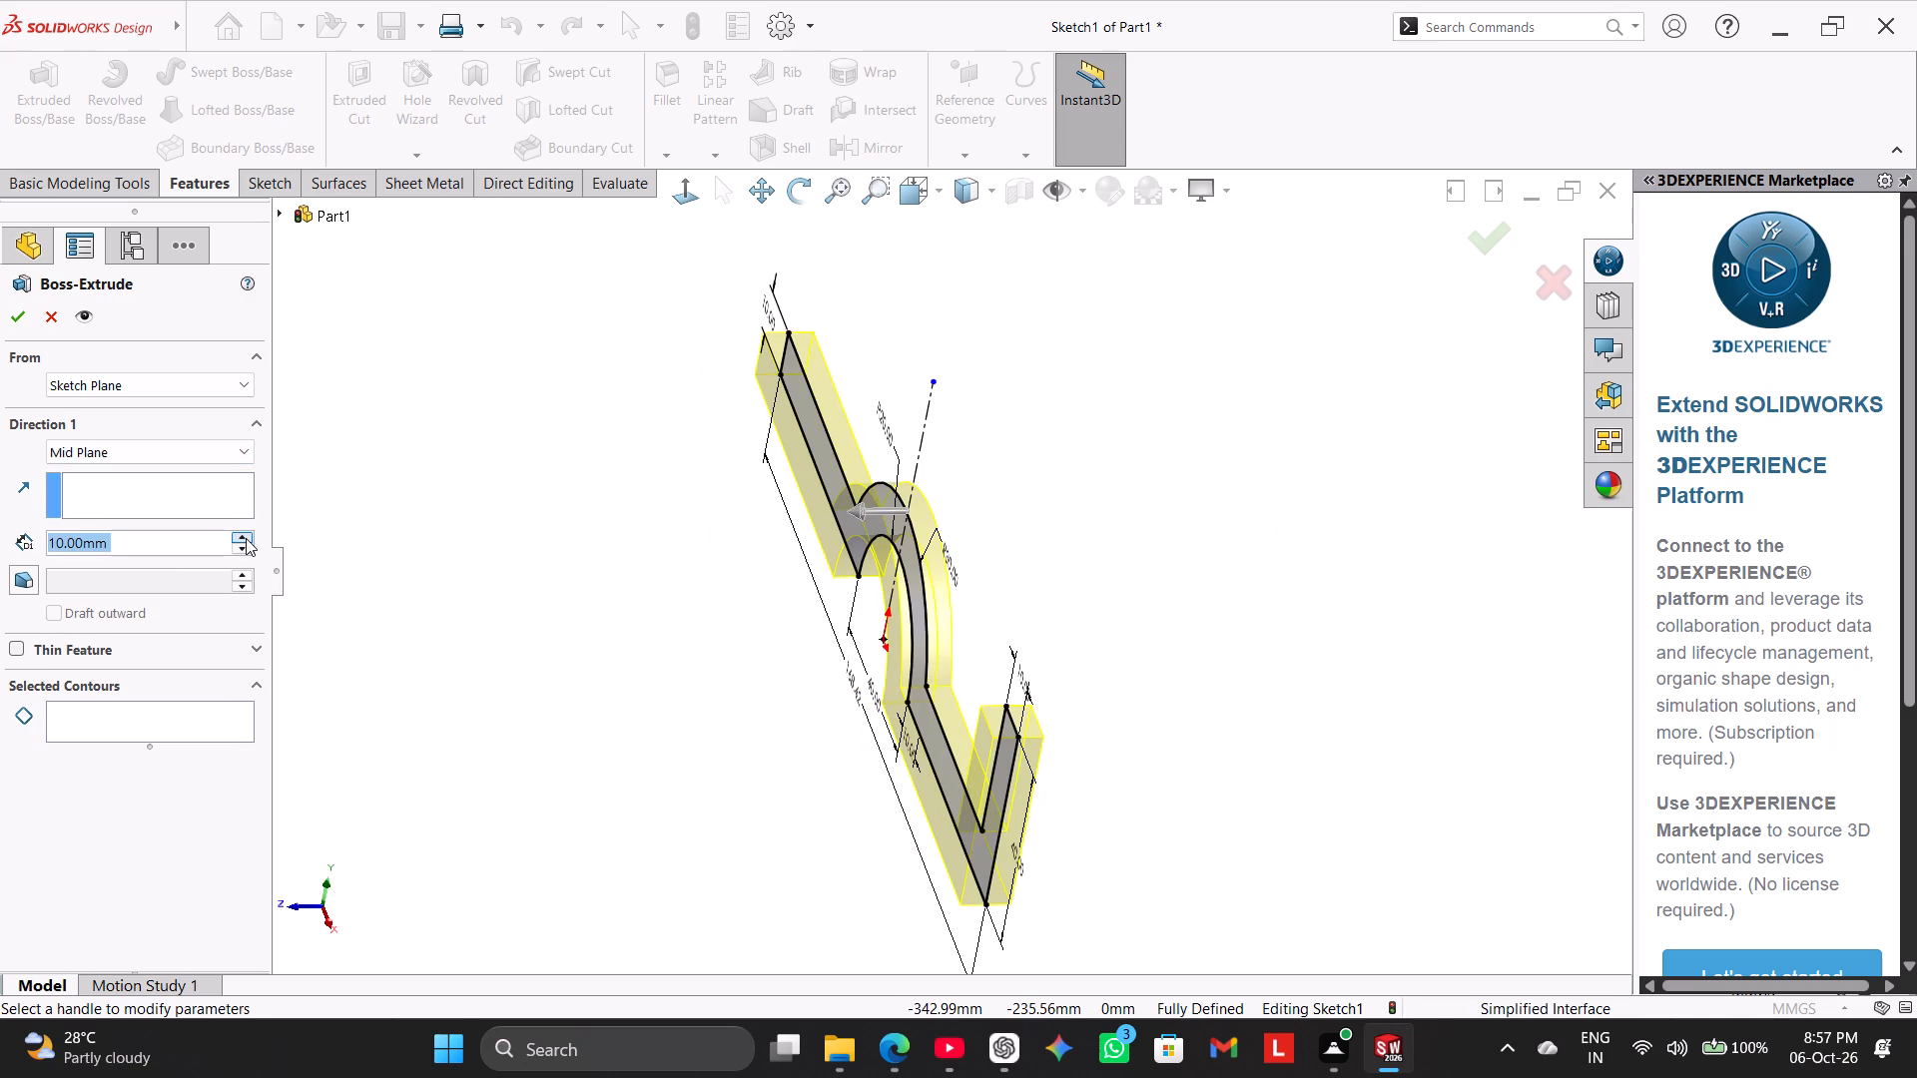
{"action": "key", "text": "5"}
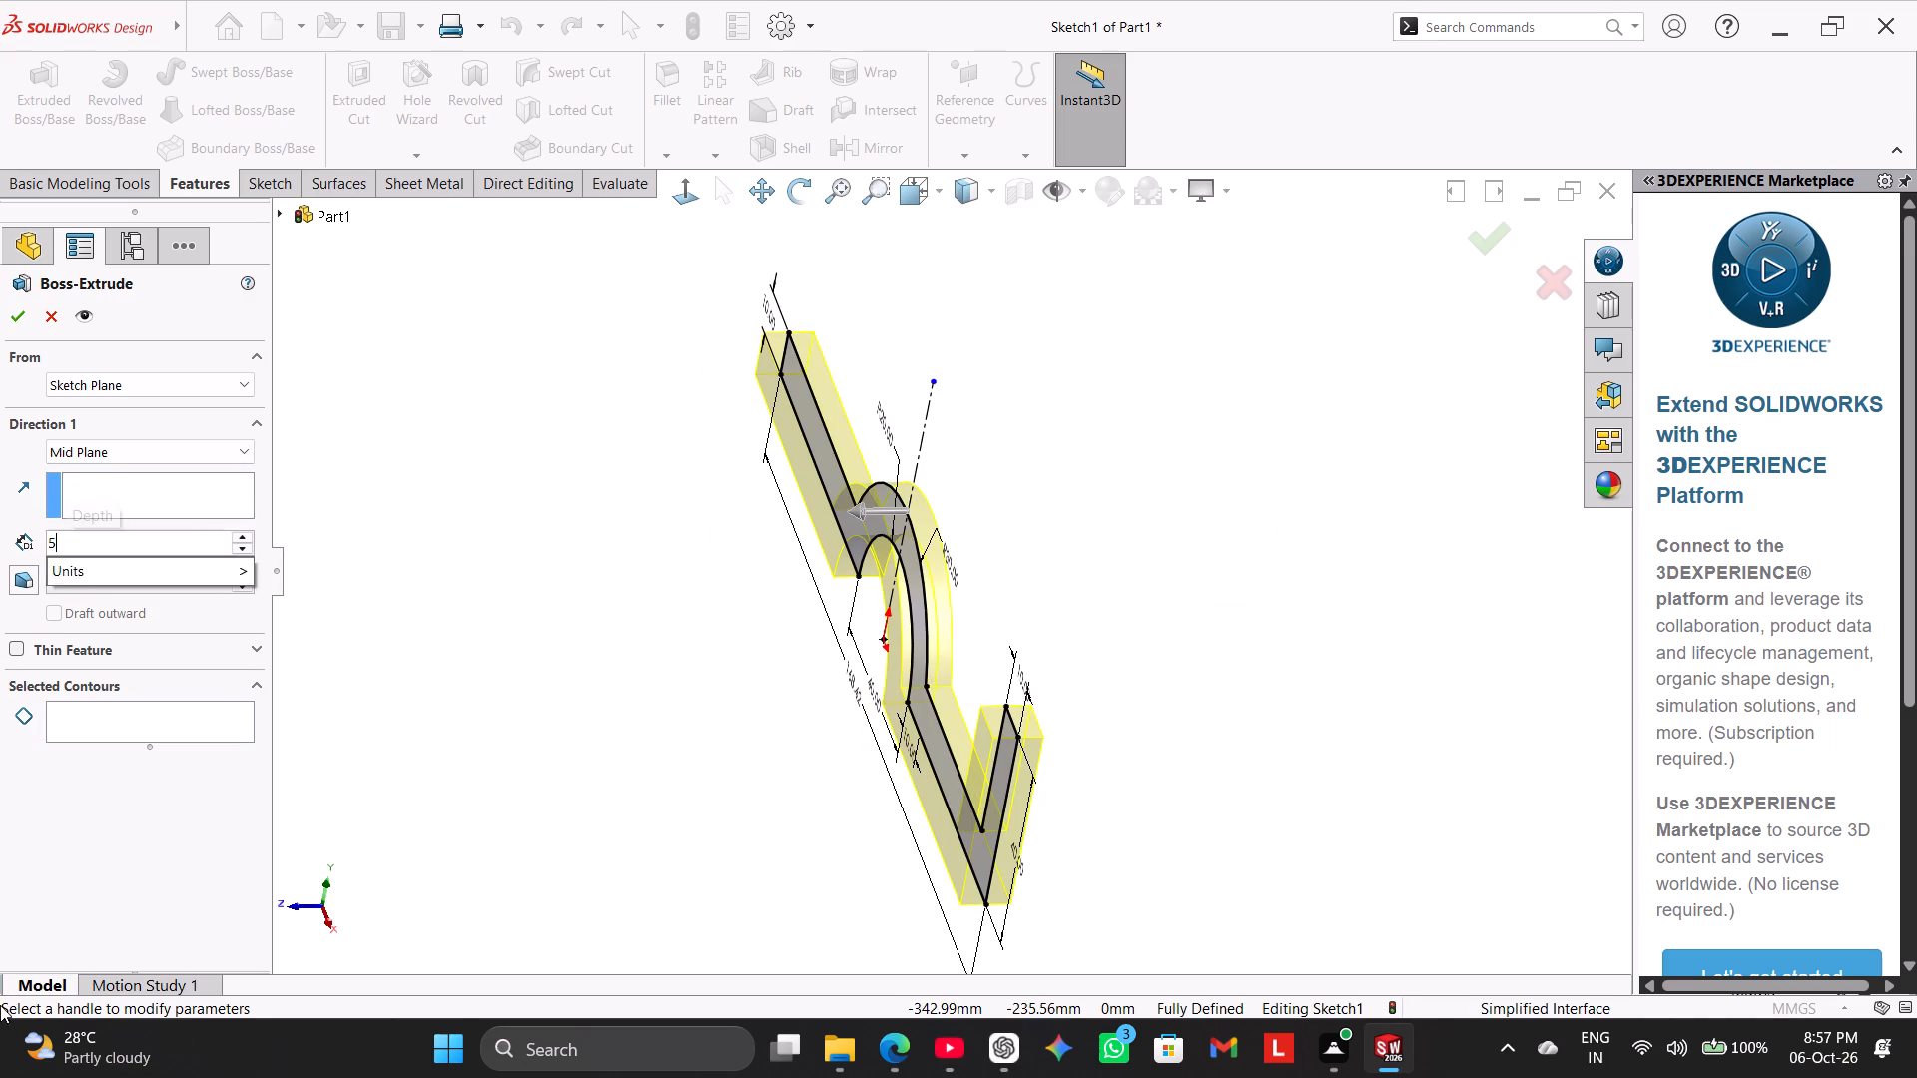
{"action": "key", "text": "0"}
{"action": "key", "text": "Return"}
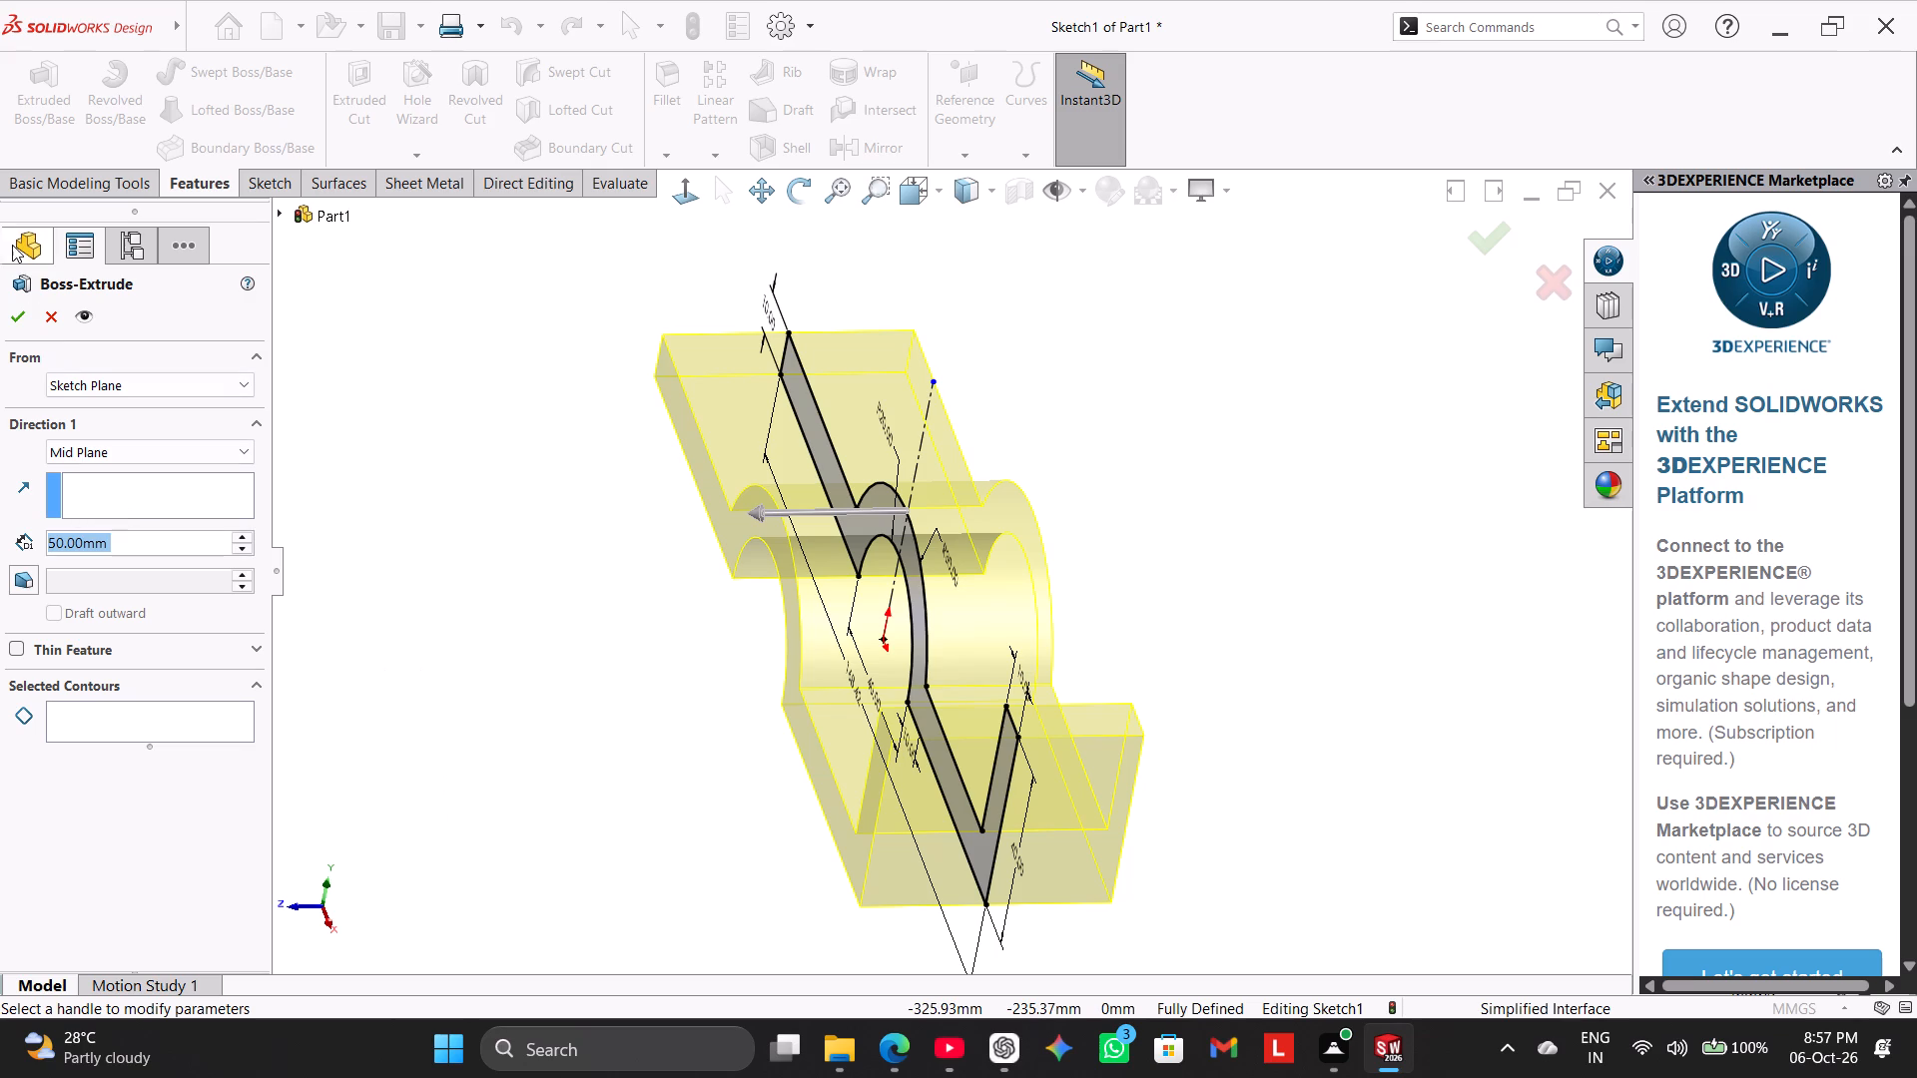
{"action": "left_click", "coordinate": [11, 335]}
{"action": "left_click", "coordinate": [14, 316]}
Examine the extruded body from several views and check the dimensions in its profile sketch without editing them.
{"action": "right_click_drag", "start_coordinate": [341, 663], "coordinate": [846, 408]}
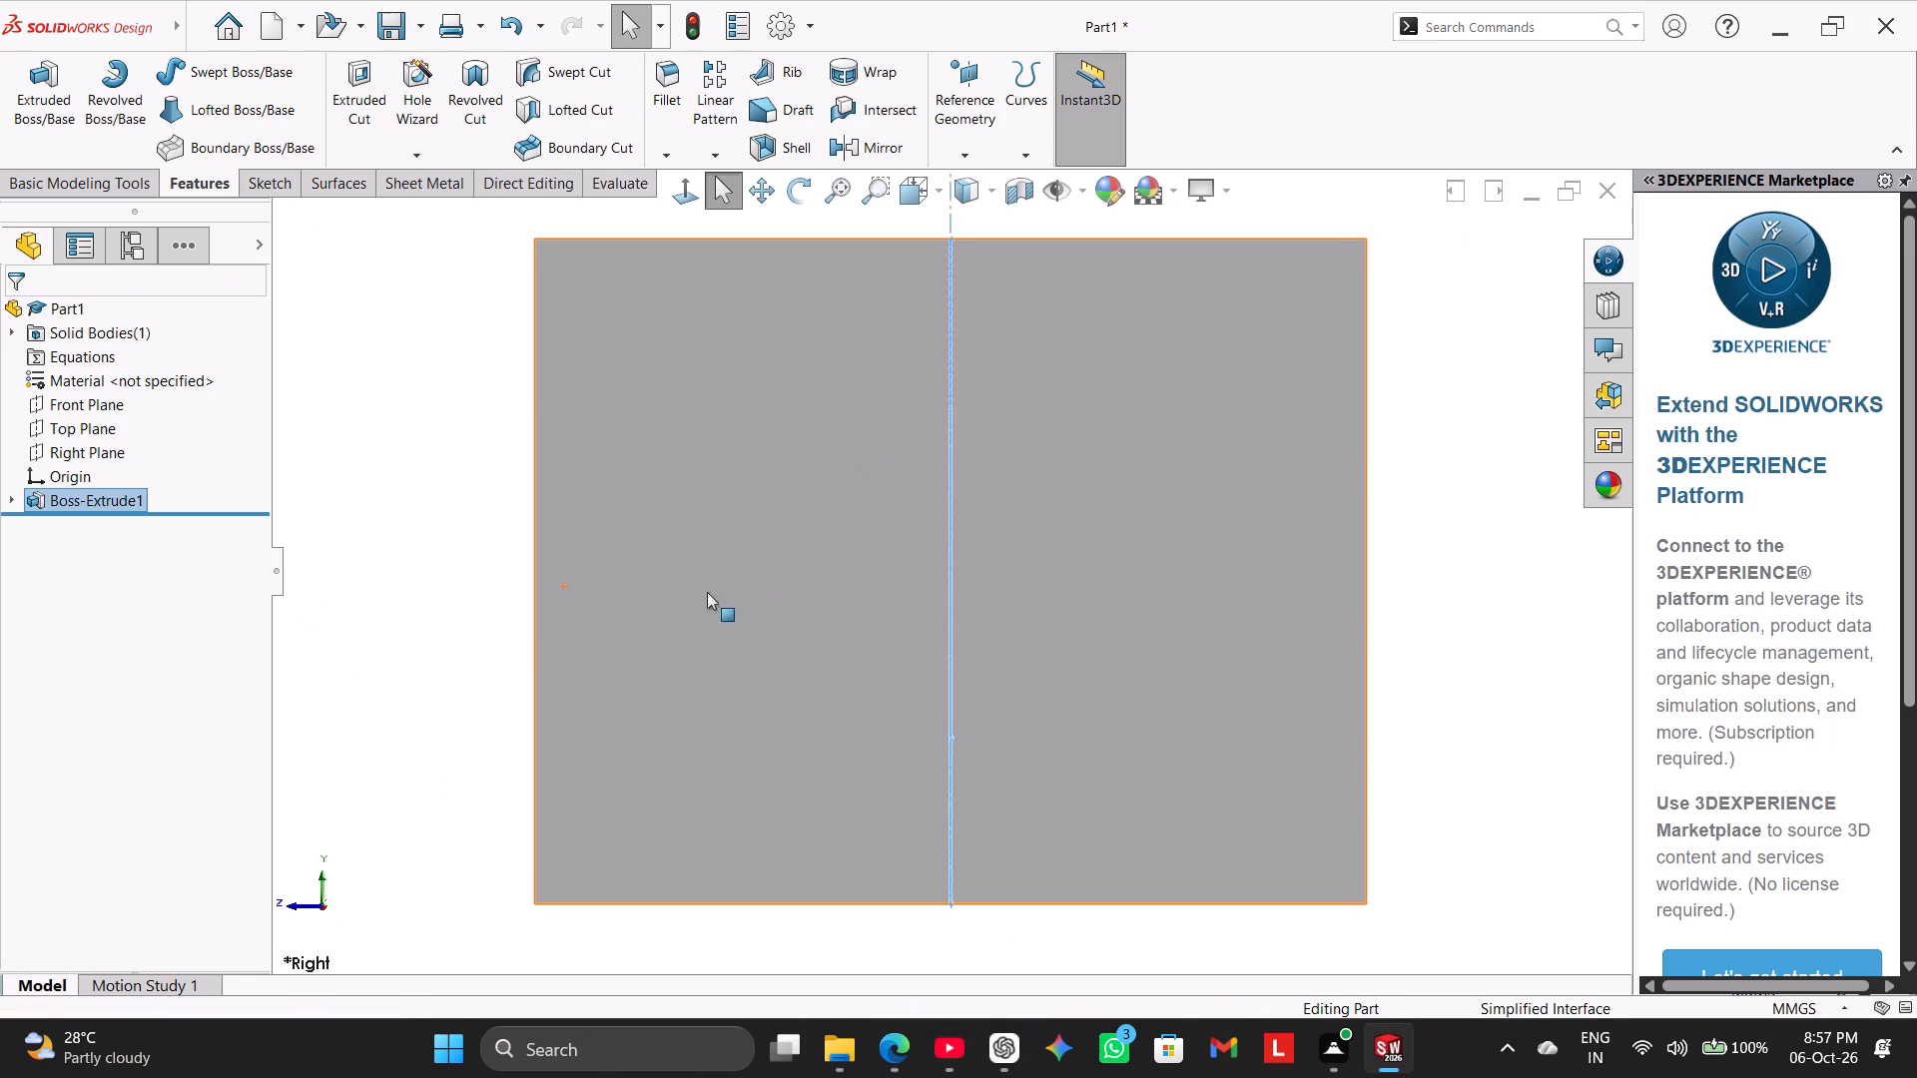
{"action": "right_click_drag", "start_coordinate": [479, 626], "coordinate": [722, 410]}
{"action": "left_click", "coordinate": [474, 749]}
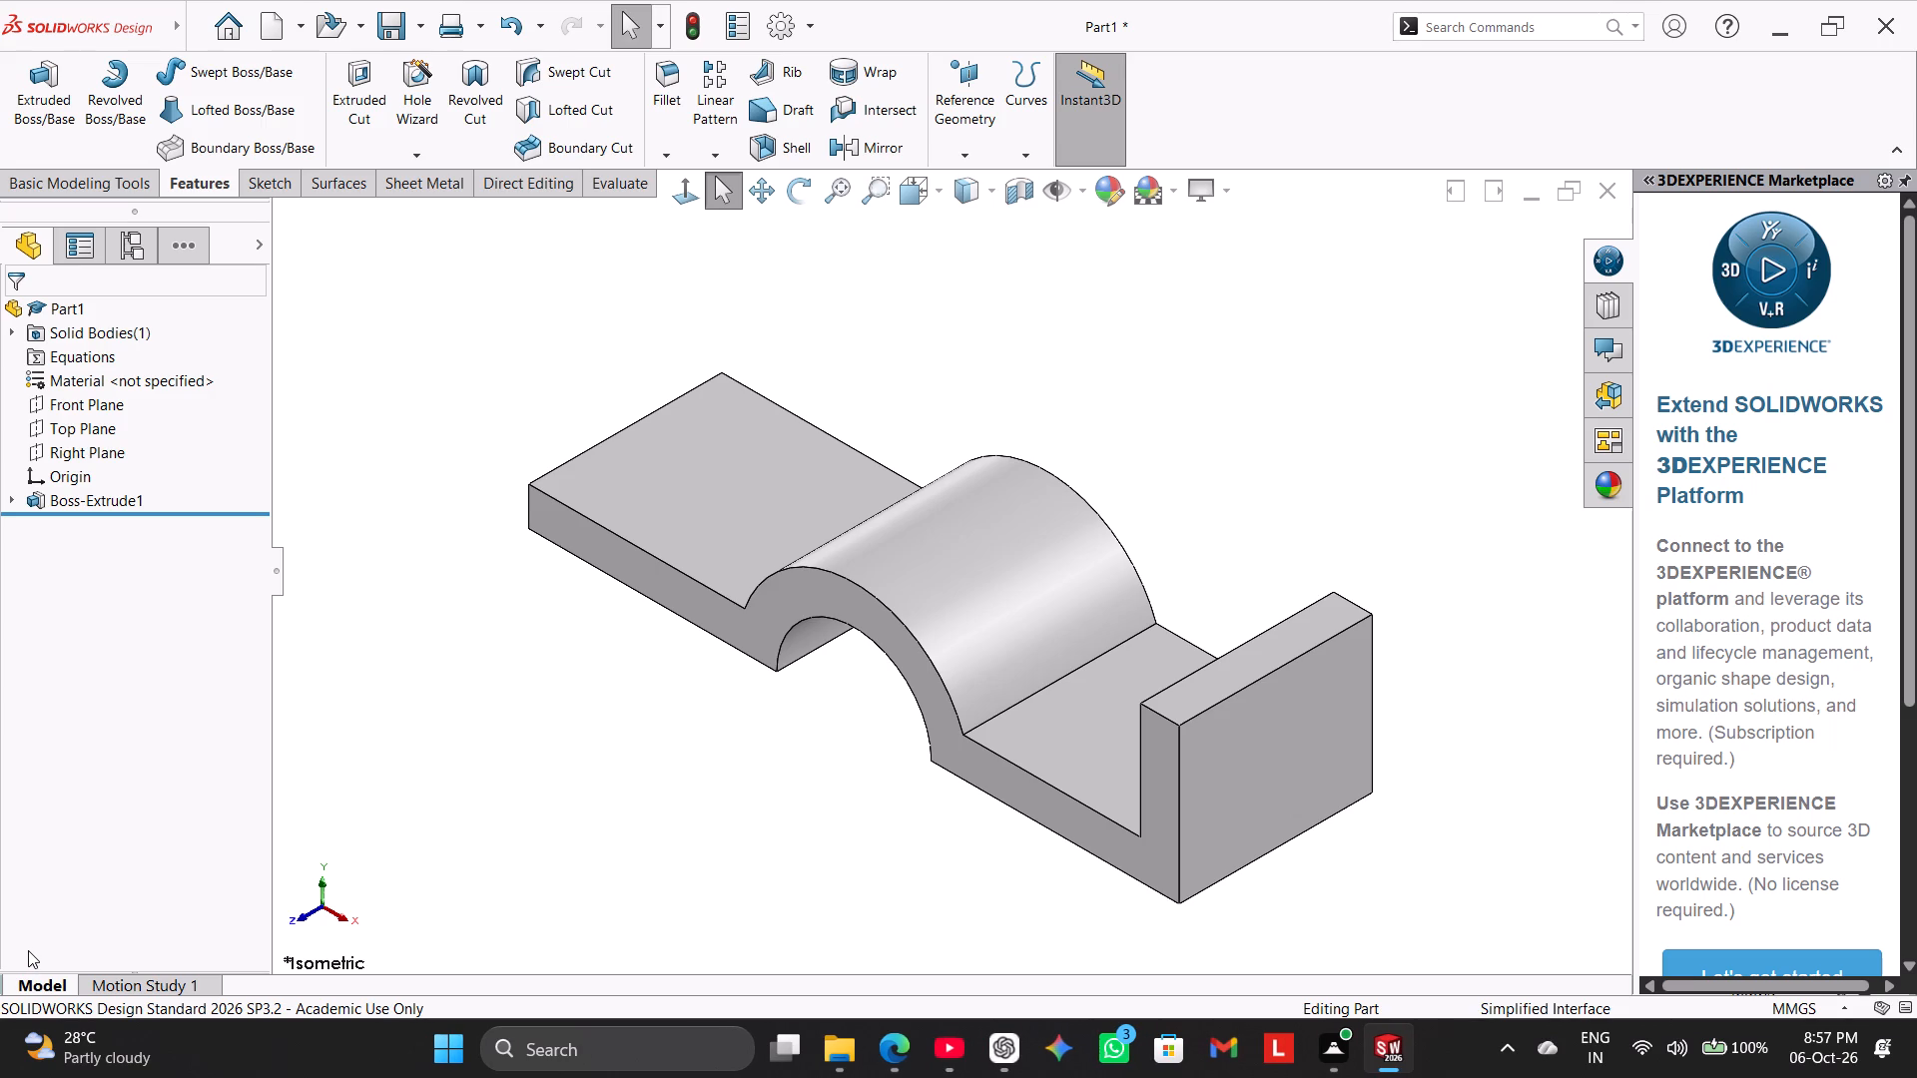
{"action": "right_click", "coordinate": [135, 499]}
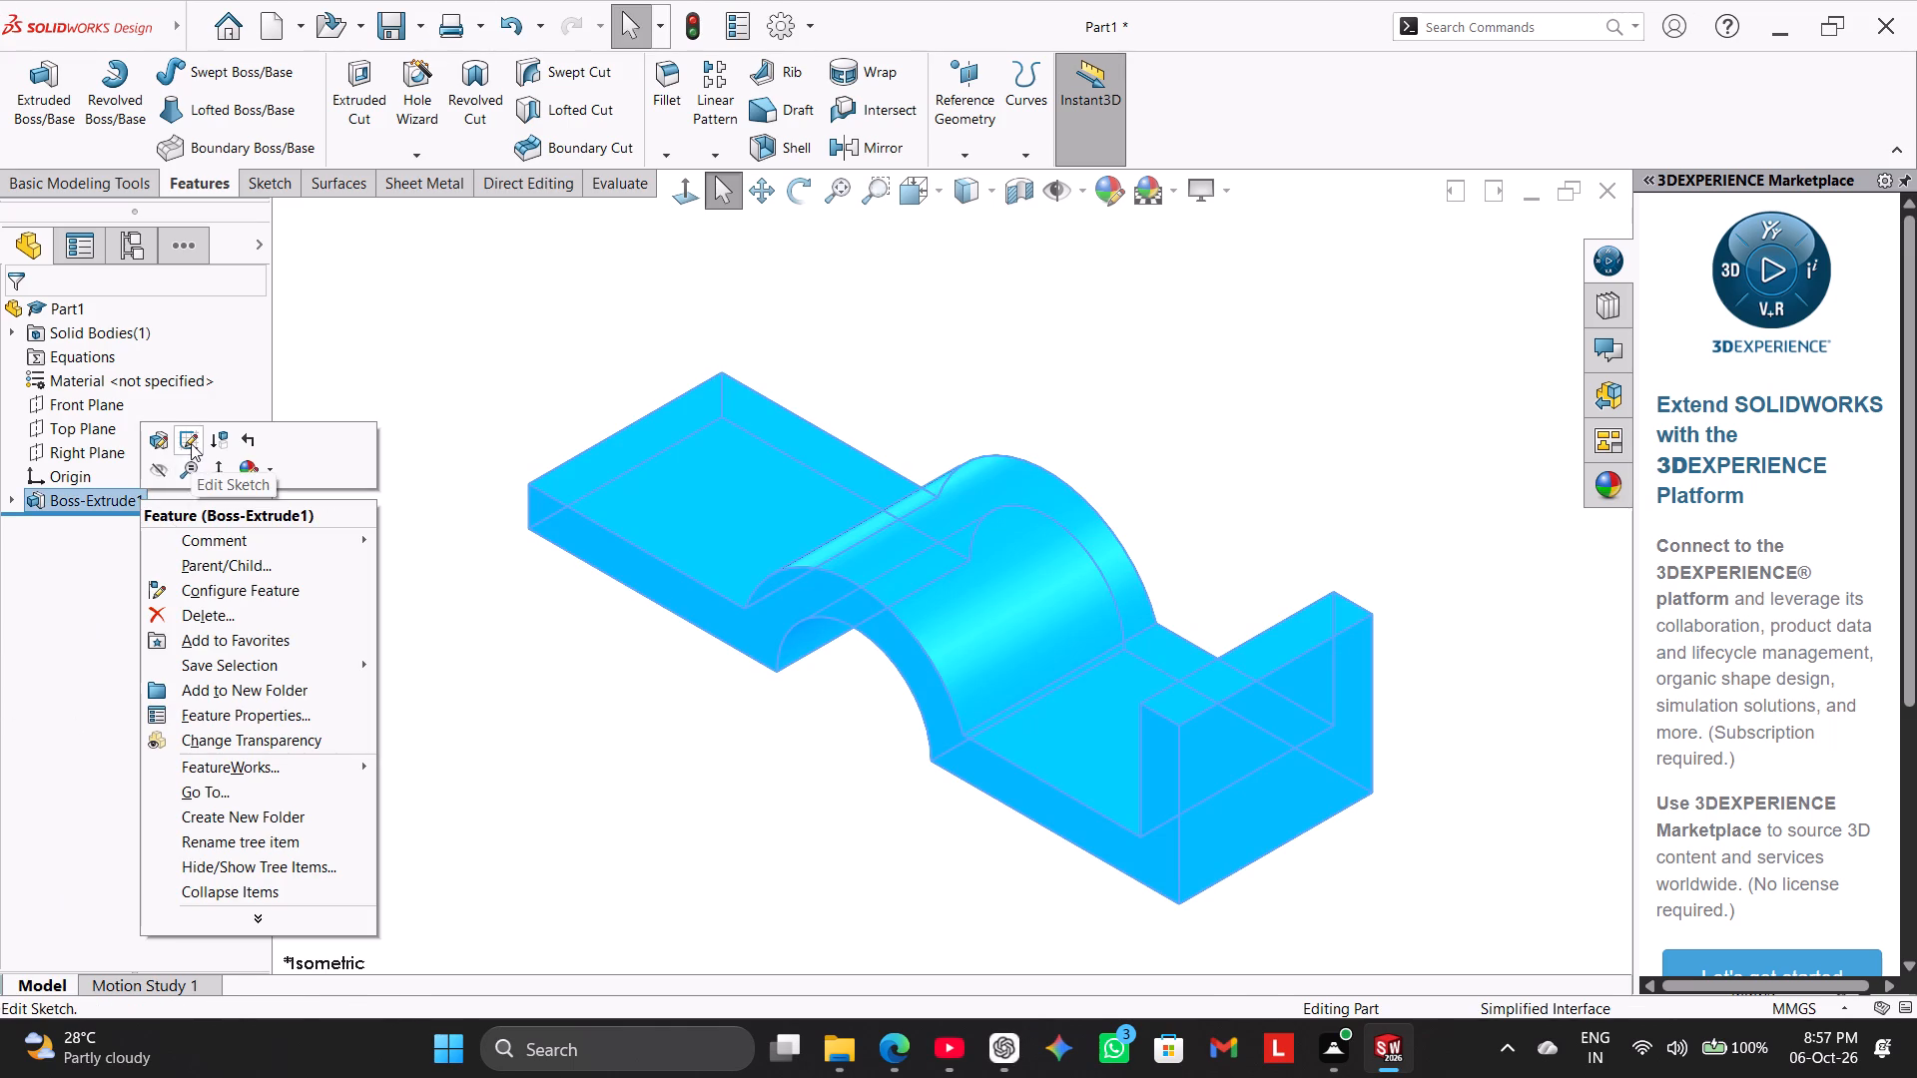
{"action": "left_click", "coordinate": [191, 443]}
{"action": "left_click", "coordinate": [414, 520]}
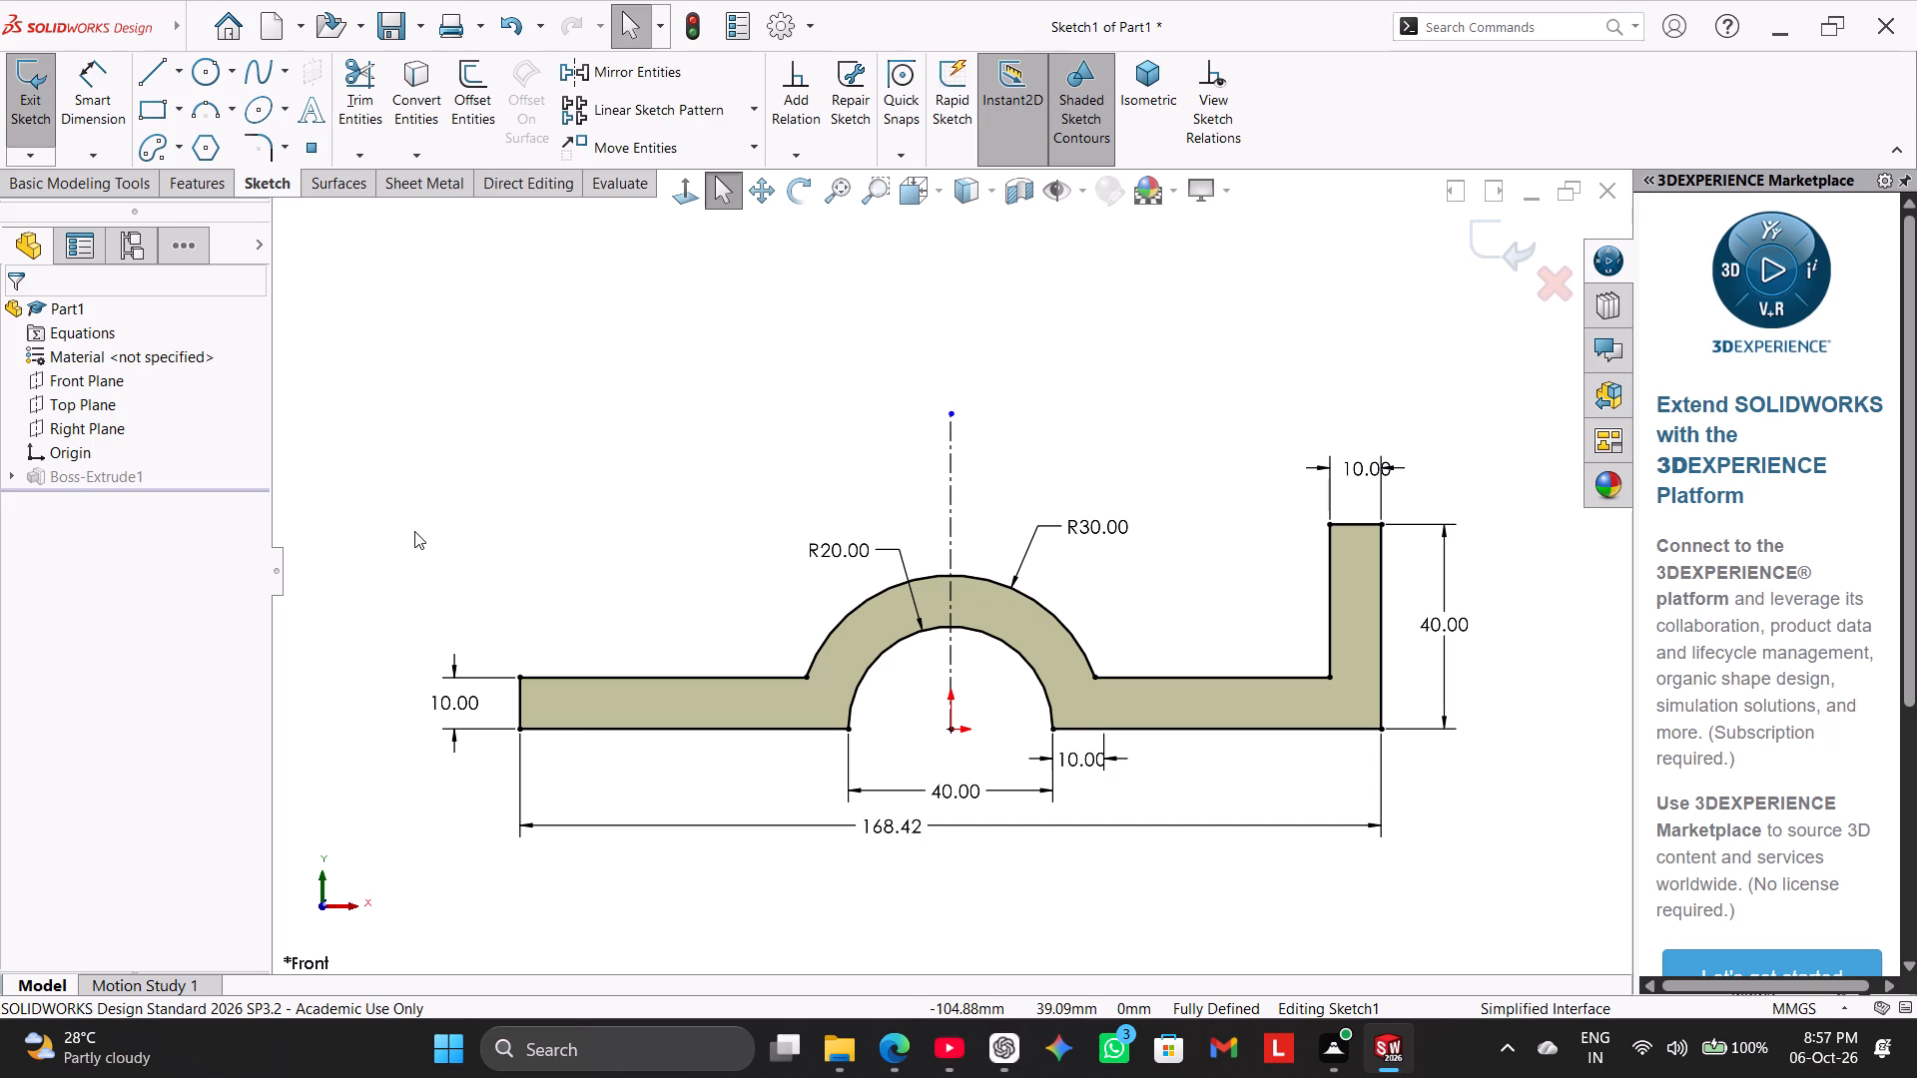
{"action": "left_click", "coordinate": [39, 72]}
{"action": "left_click", "coordinate": [425, 435]}
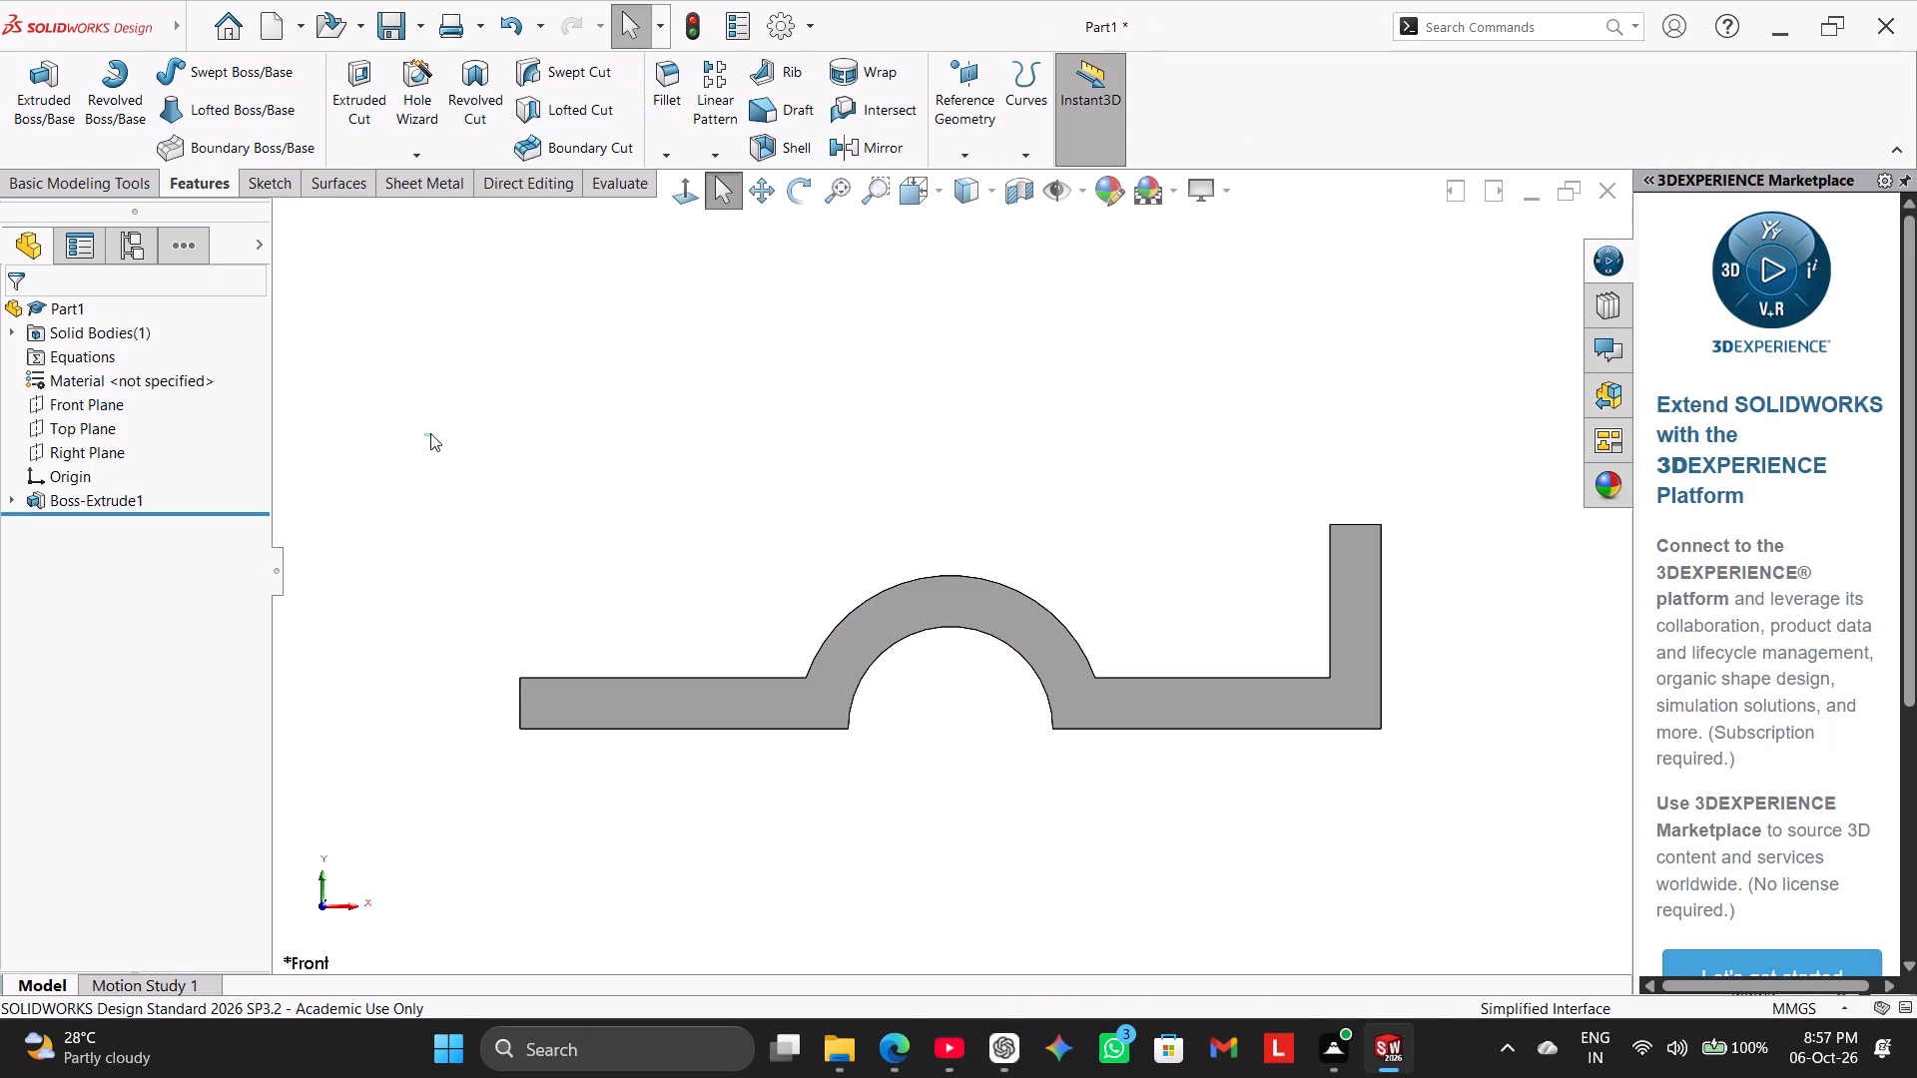
{"action": "right_click_drag", "start_coordinate": [467, 576], "coordinate": [736, 323]}
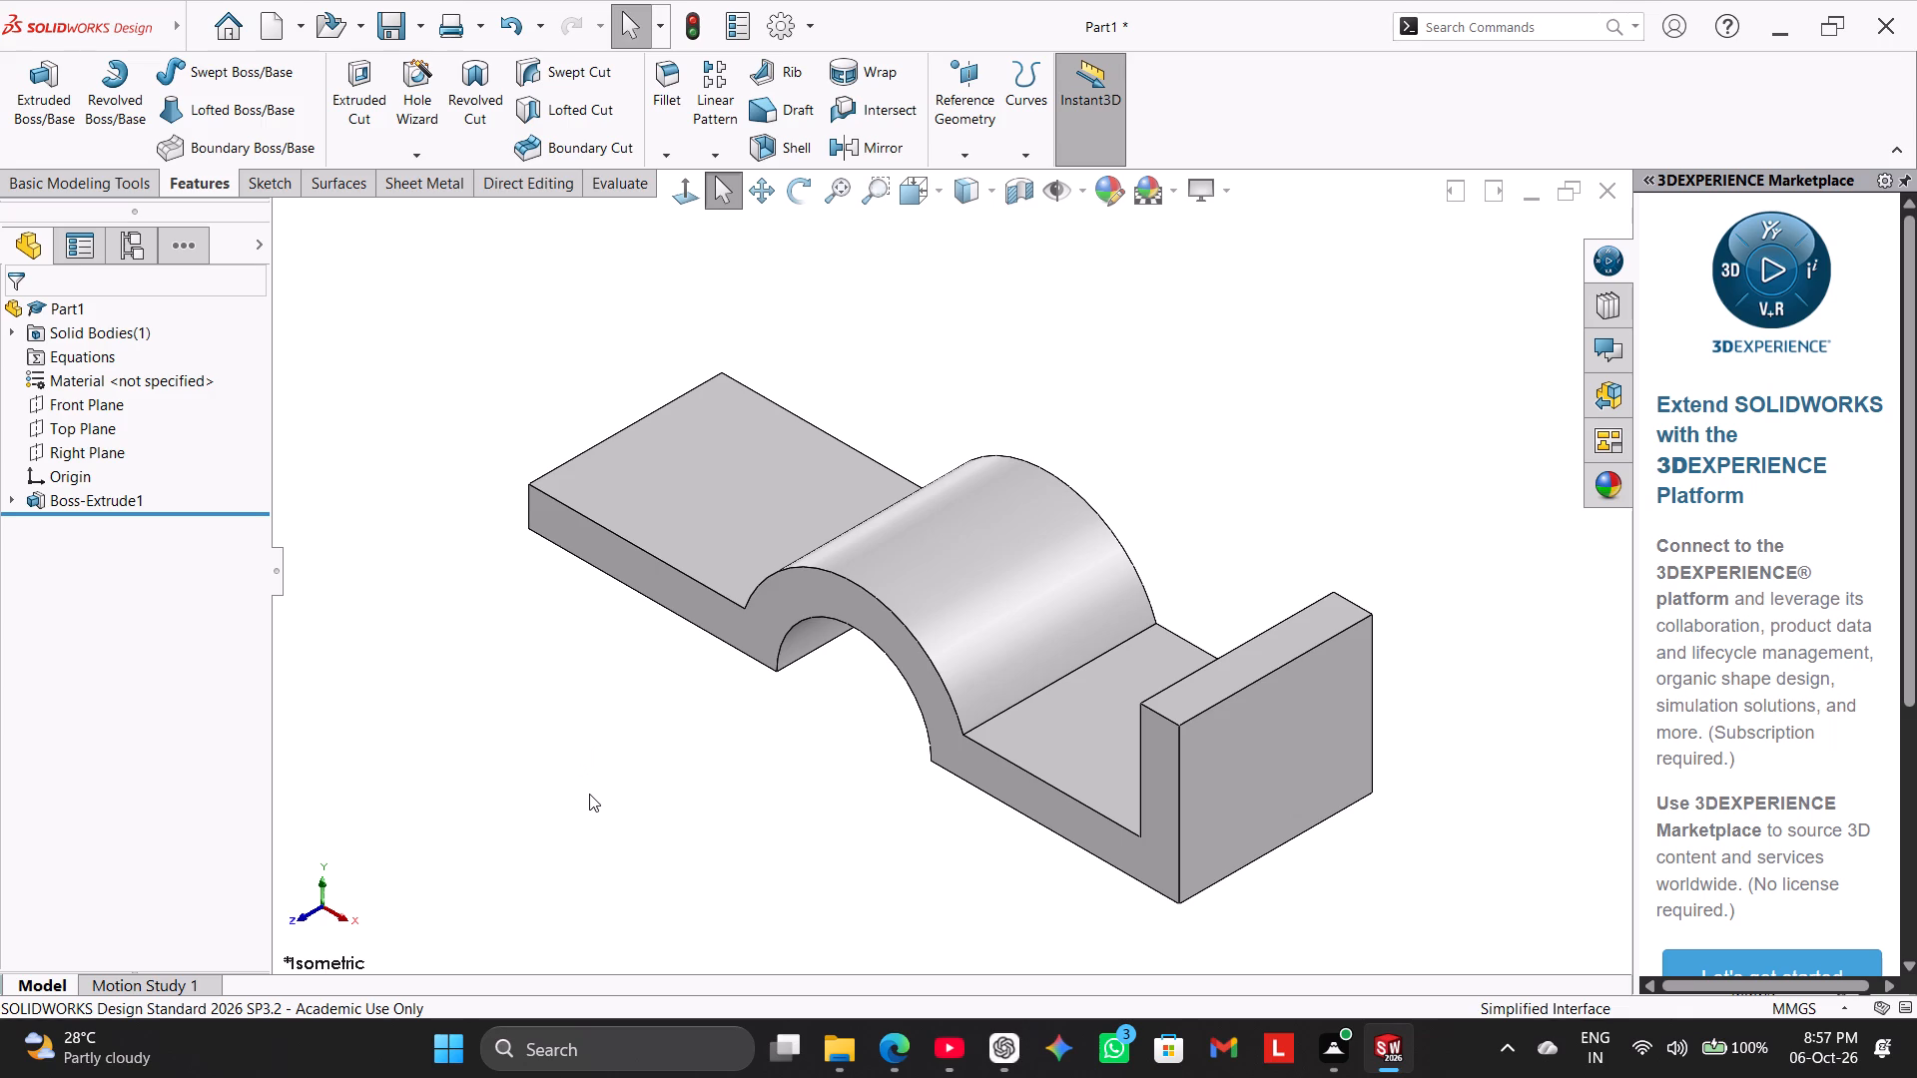
{"action": "middle_click_drag", "start_coordinate": [589, 794], "coordinate": [699, 661]}
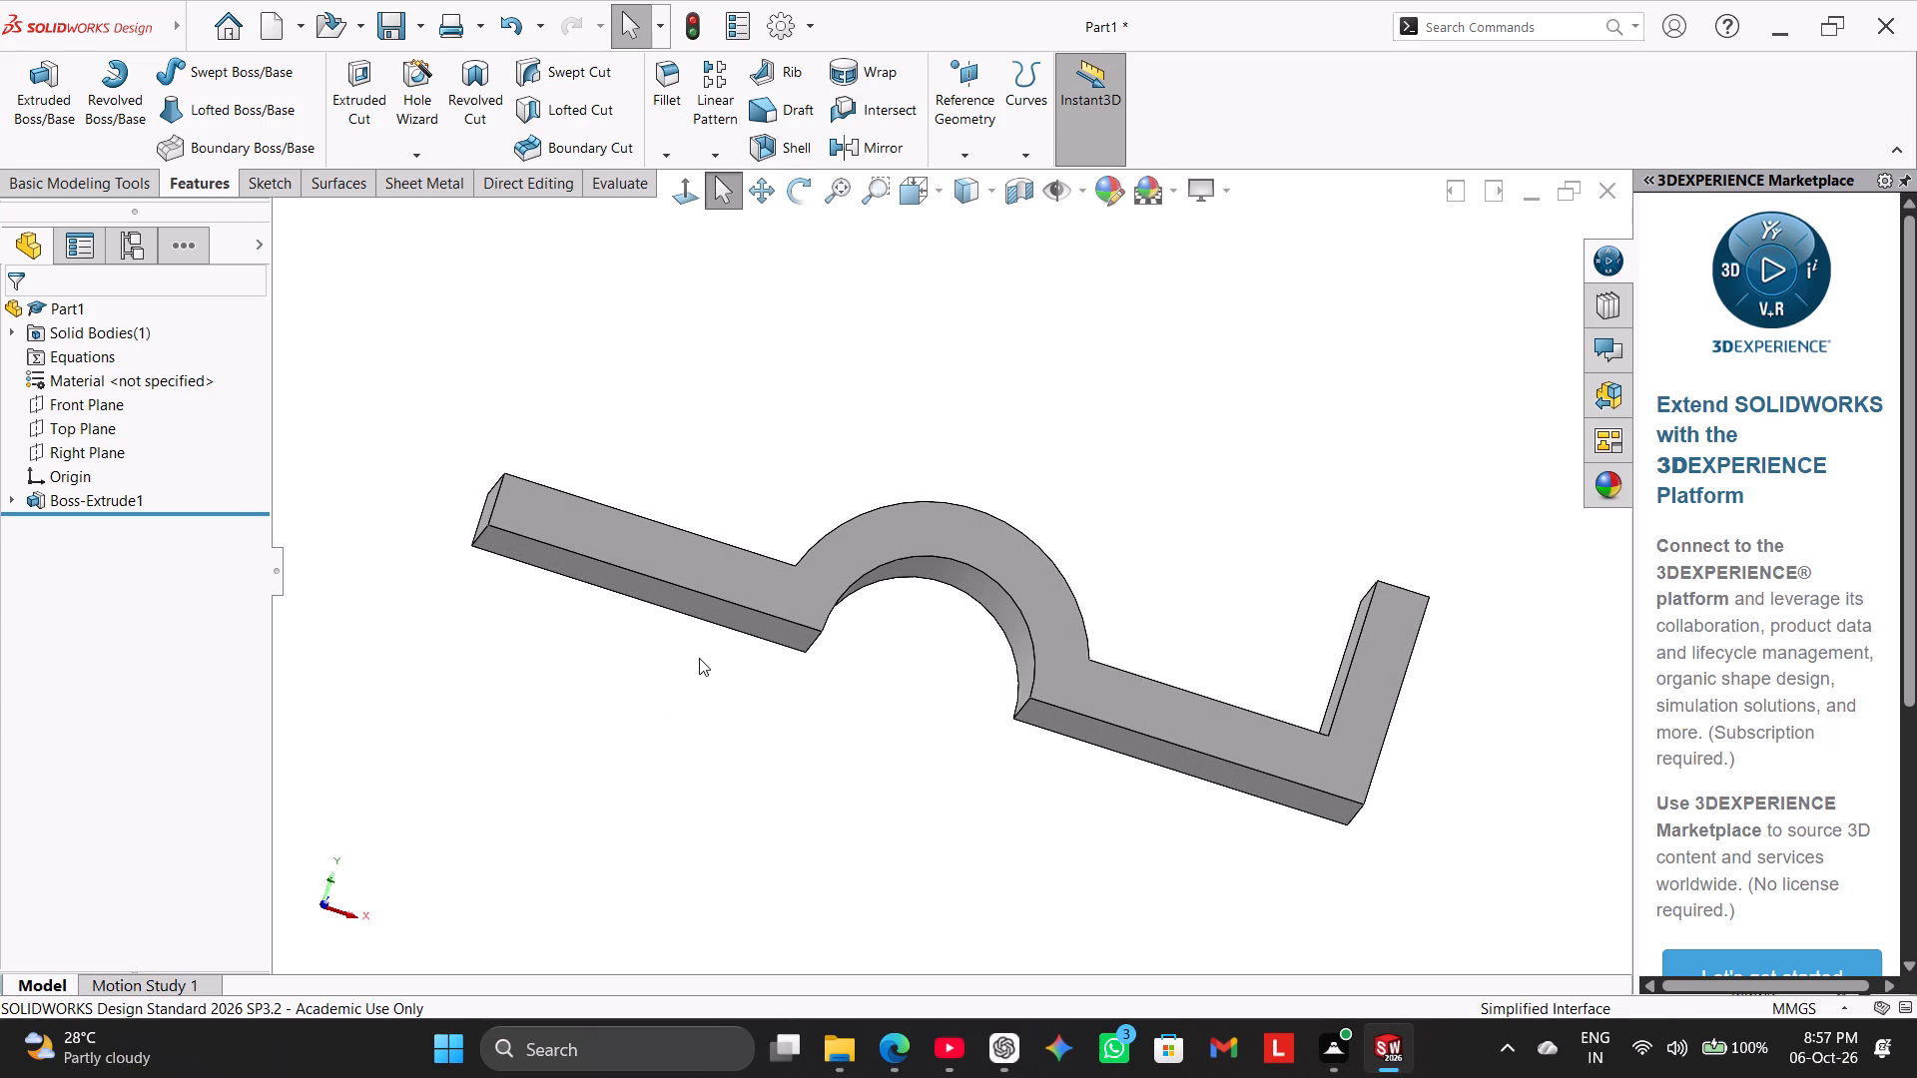
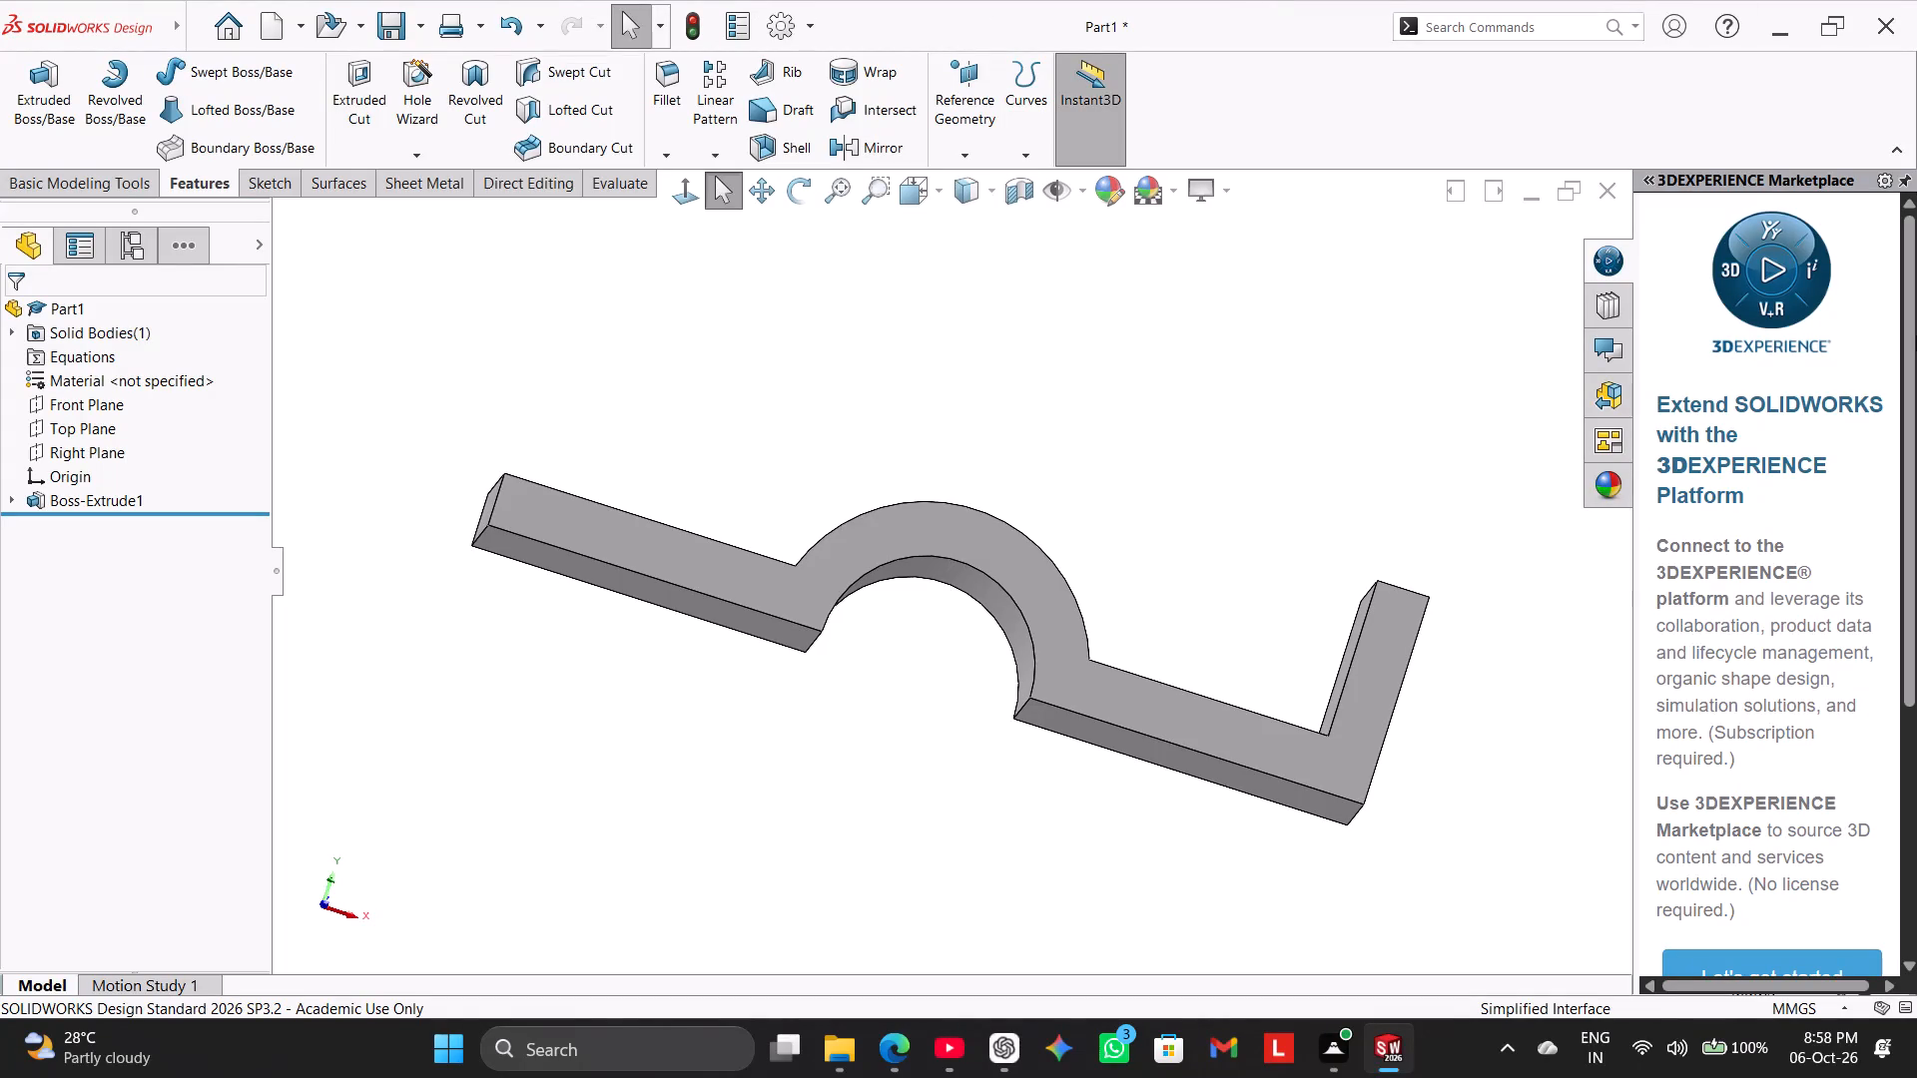
Orient the extruded bracket to the standard isometric view.
{"action": "right_click_drag", "start_coordinate": [444, 755], "coordinate": [1271, 384]}
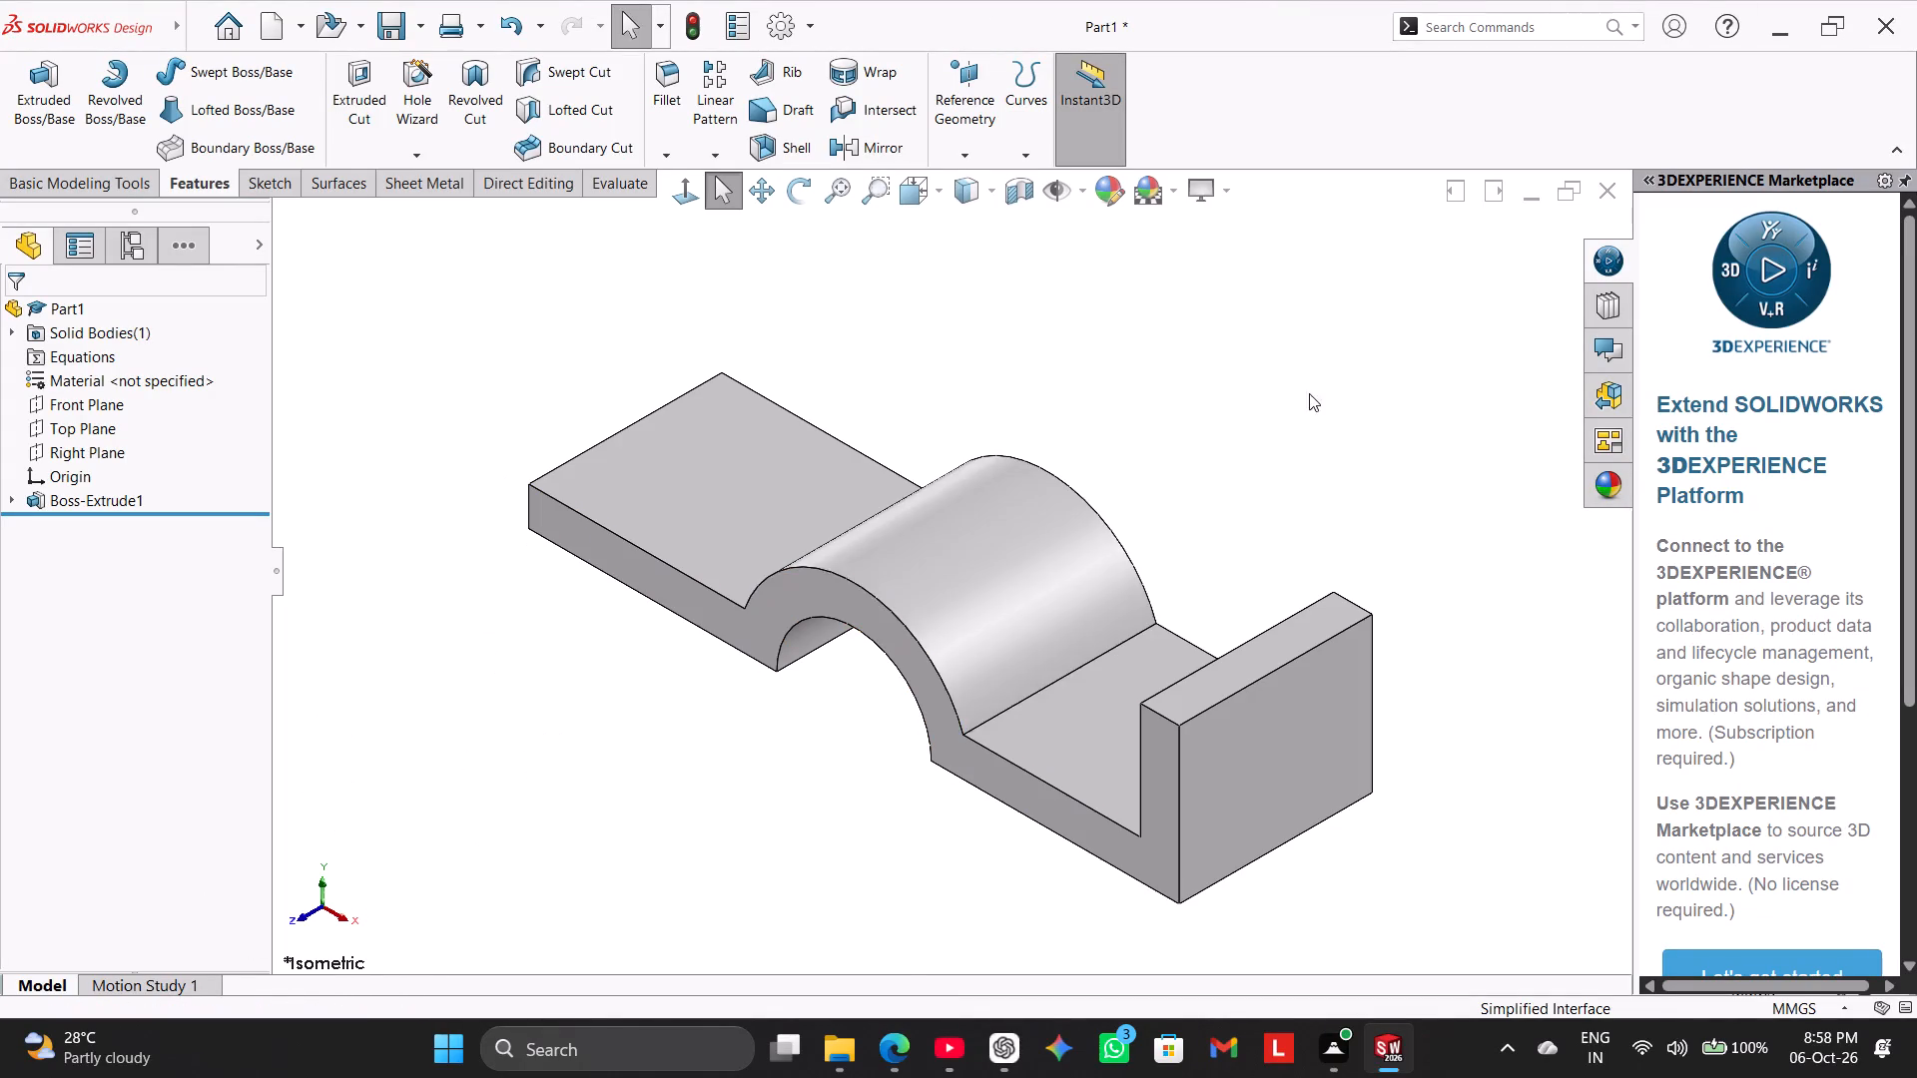
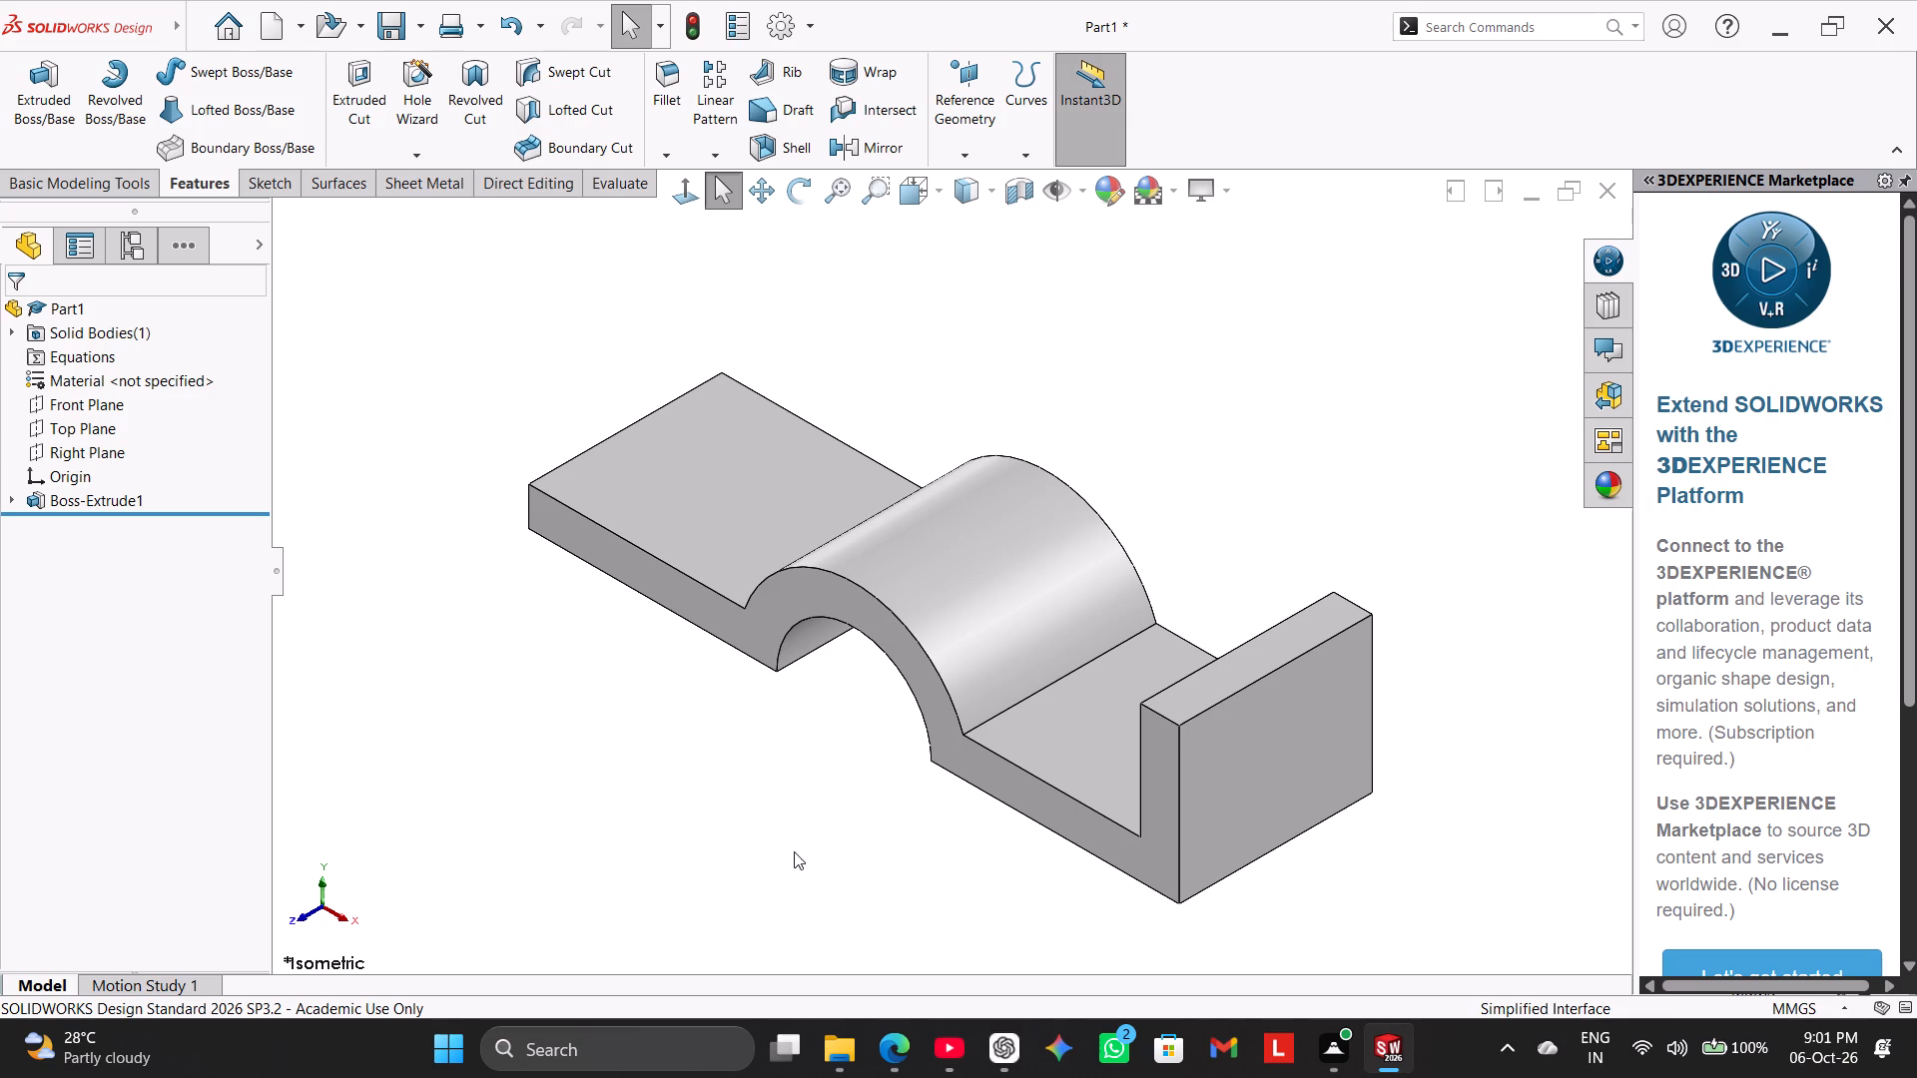
Open the bracket extrusion's profile sketch for editing.
{"action": "left_click", "coordinate": [131, 498]}
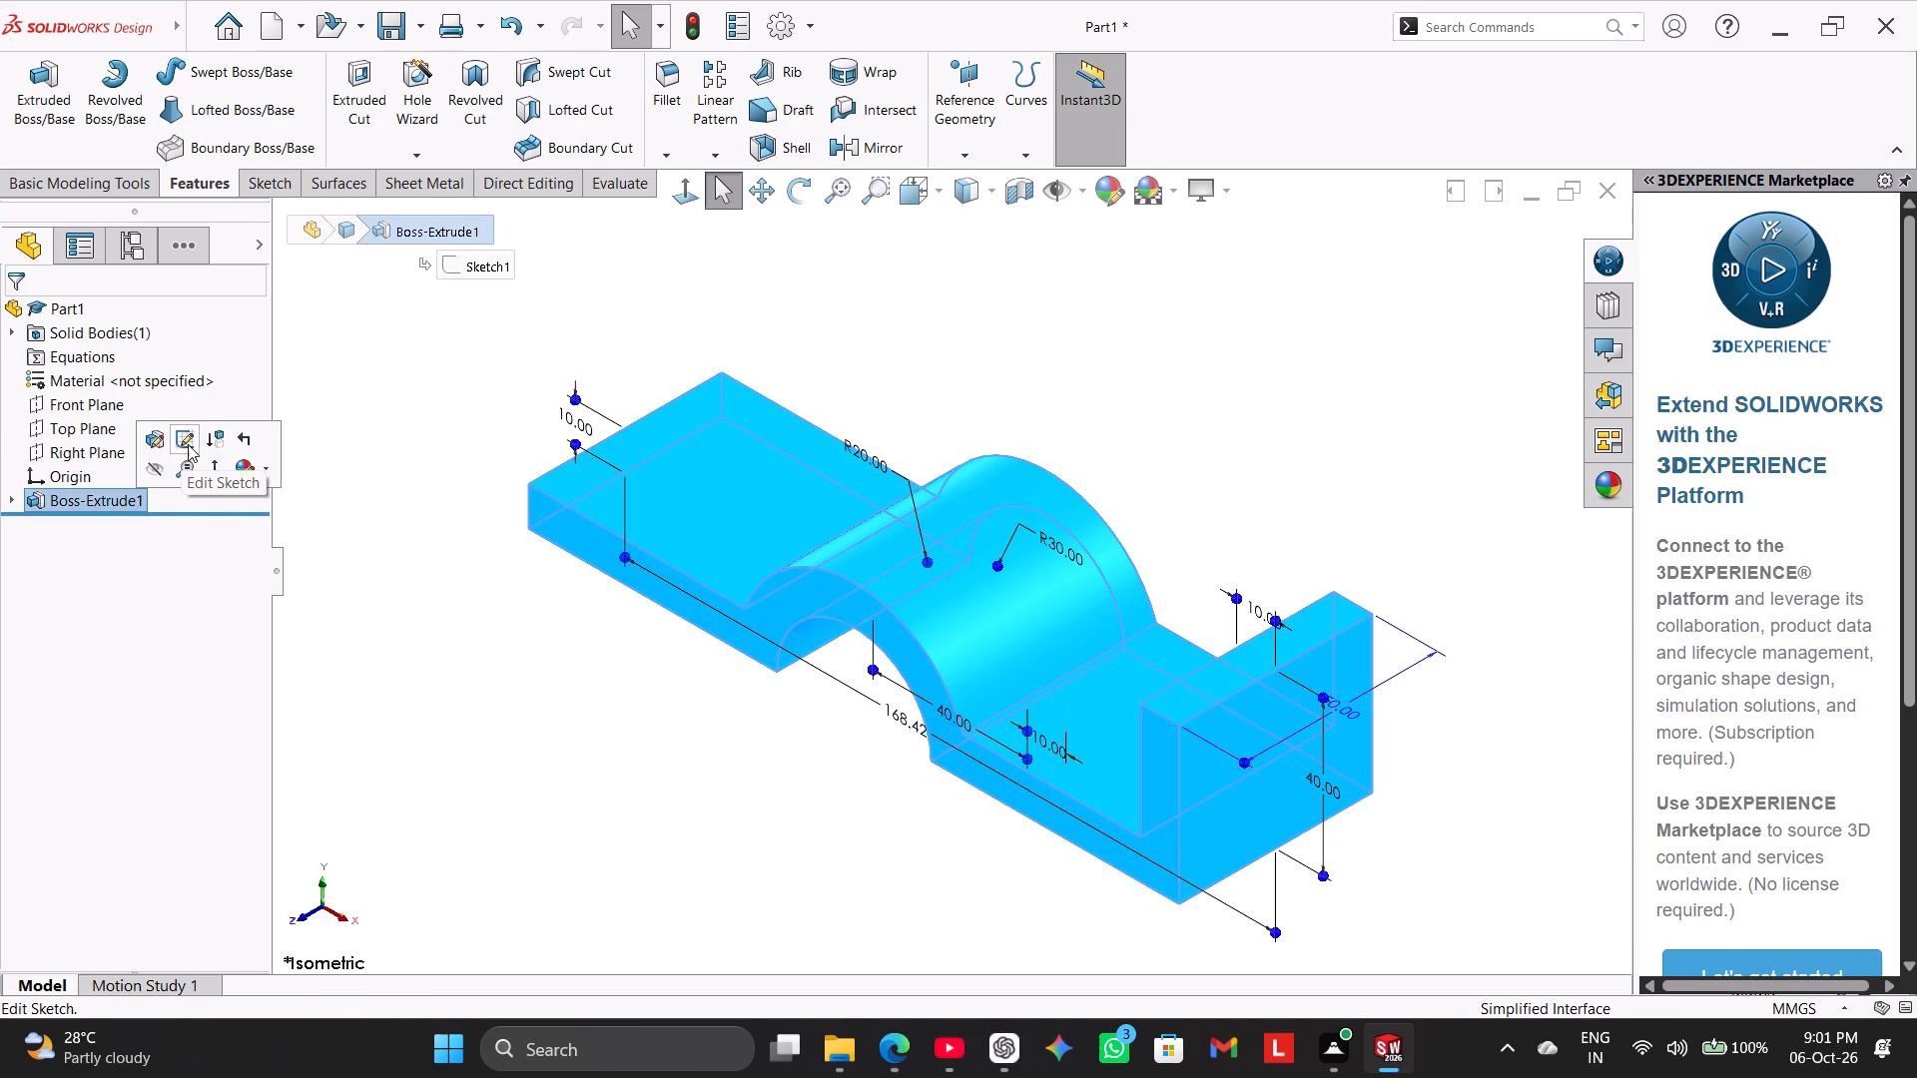
{"action": "left_click", "coordinate": [190, 435]}
{"action": "left_click", "coordinate": [571, 516]}
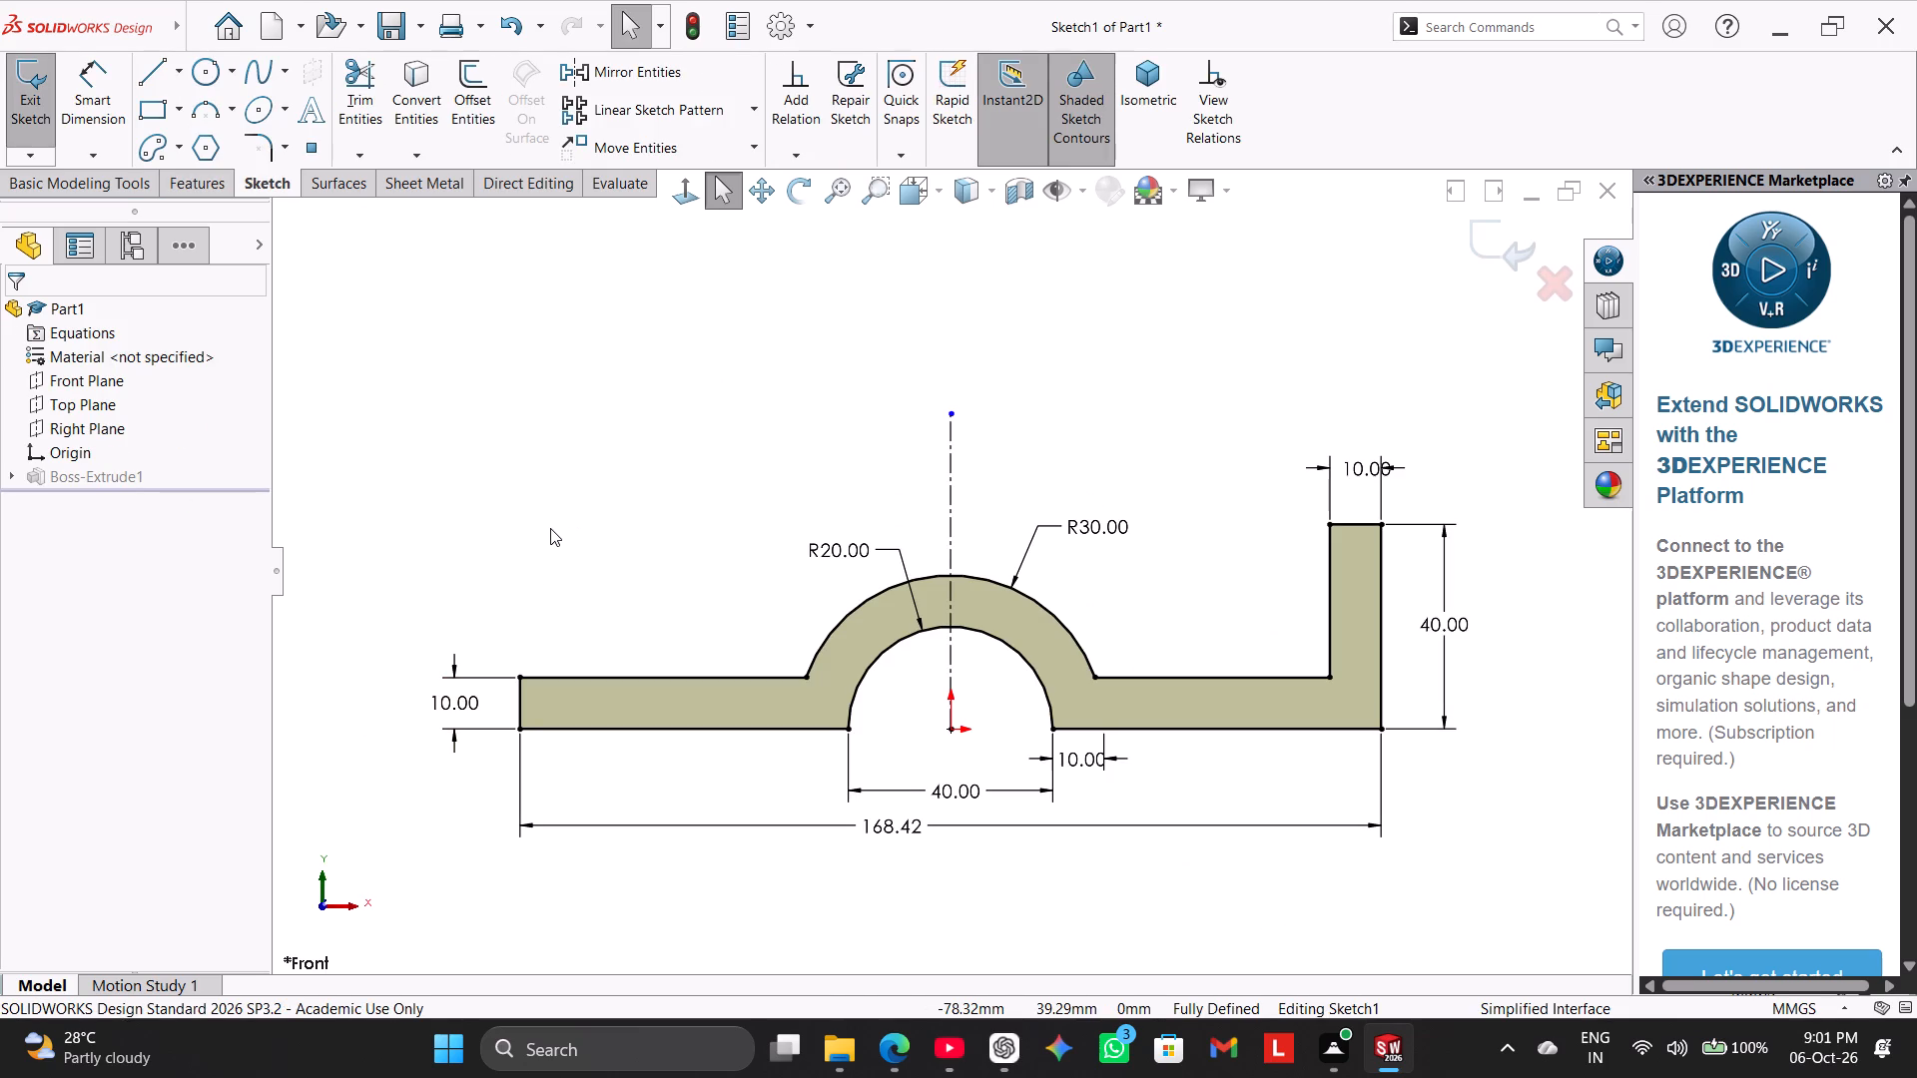
Check the horizontal distance from the origin to the upright's inner edge without placing a dimension.
{"action": "left_click", "coordinate": [111, 94]}
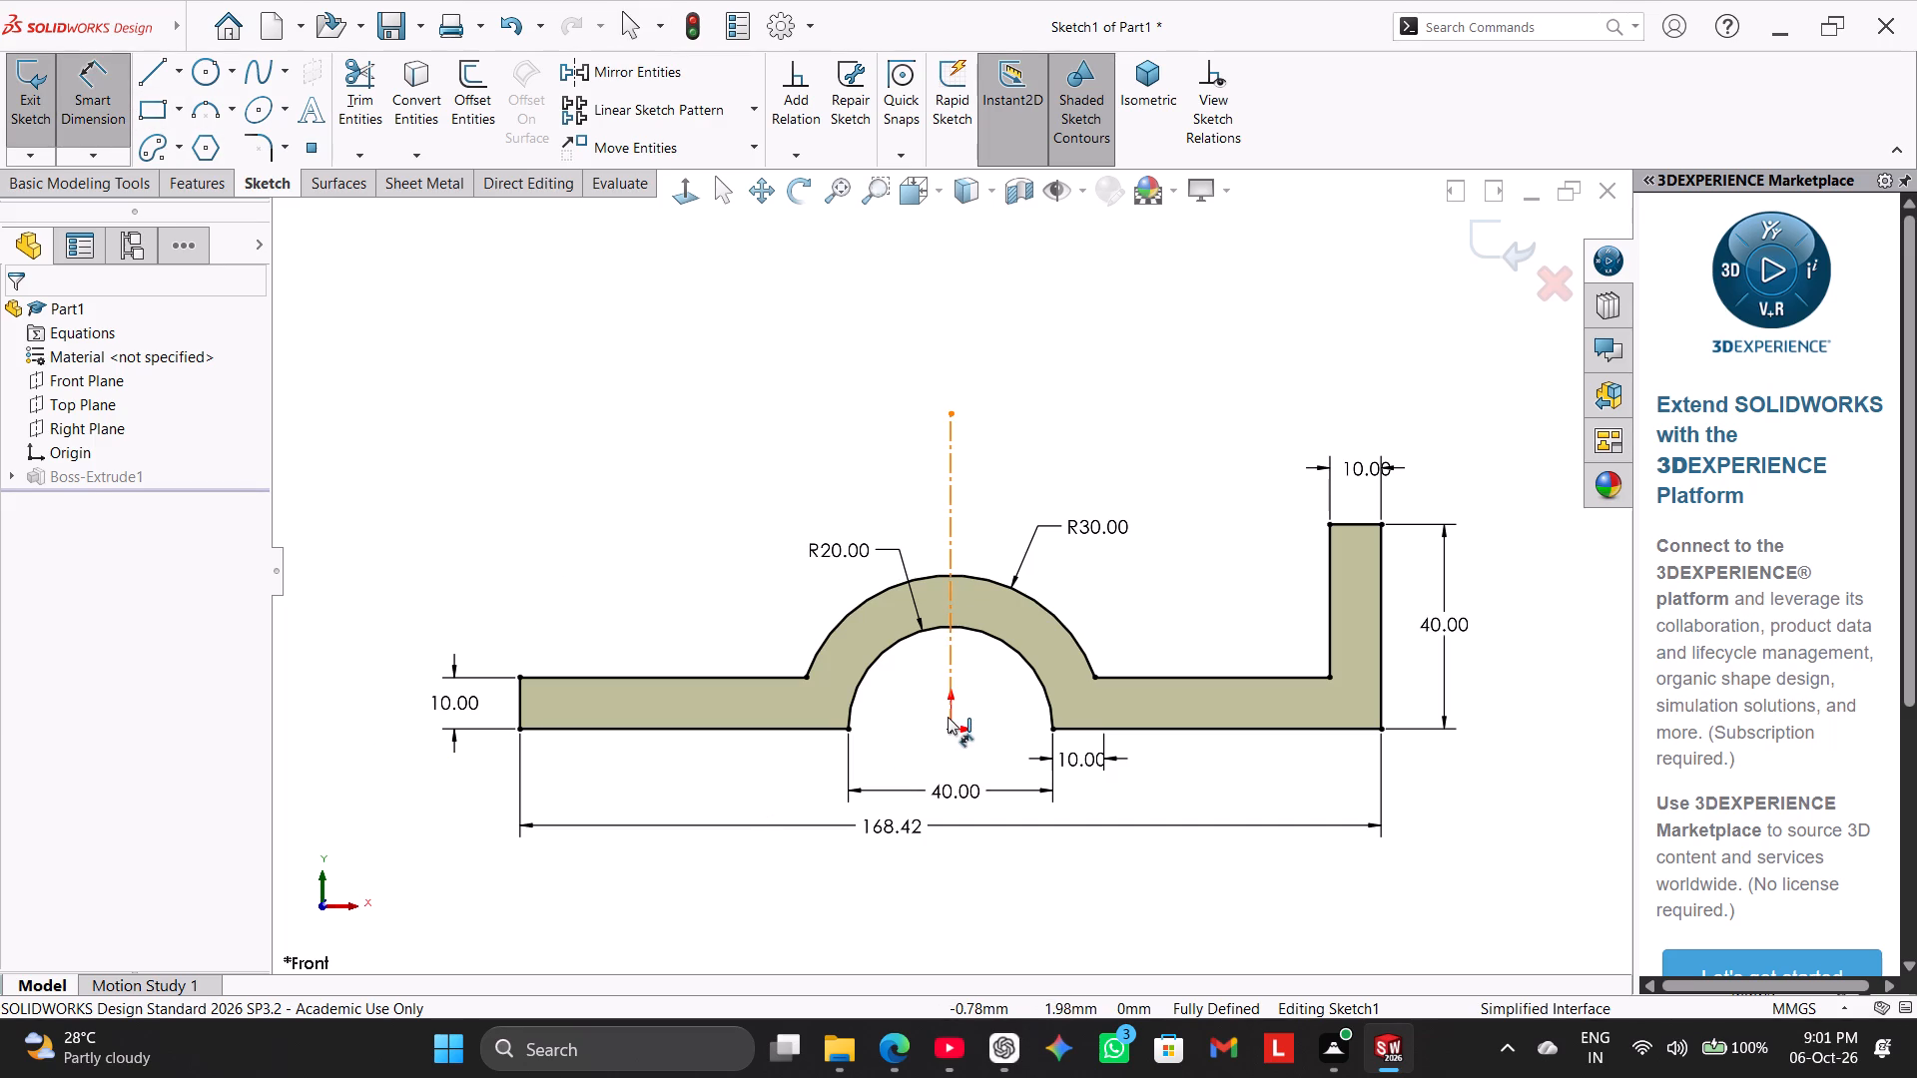
{"action": "left_click", "coordinate": [948, 729]}
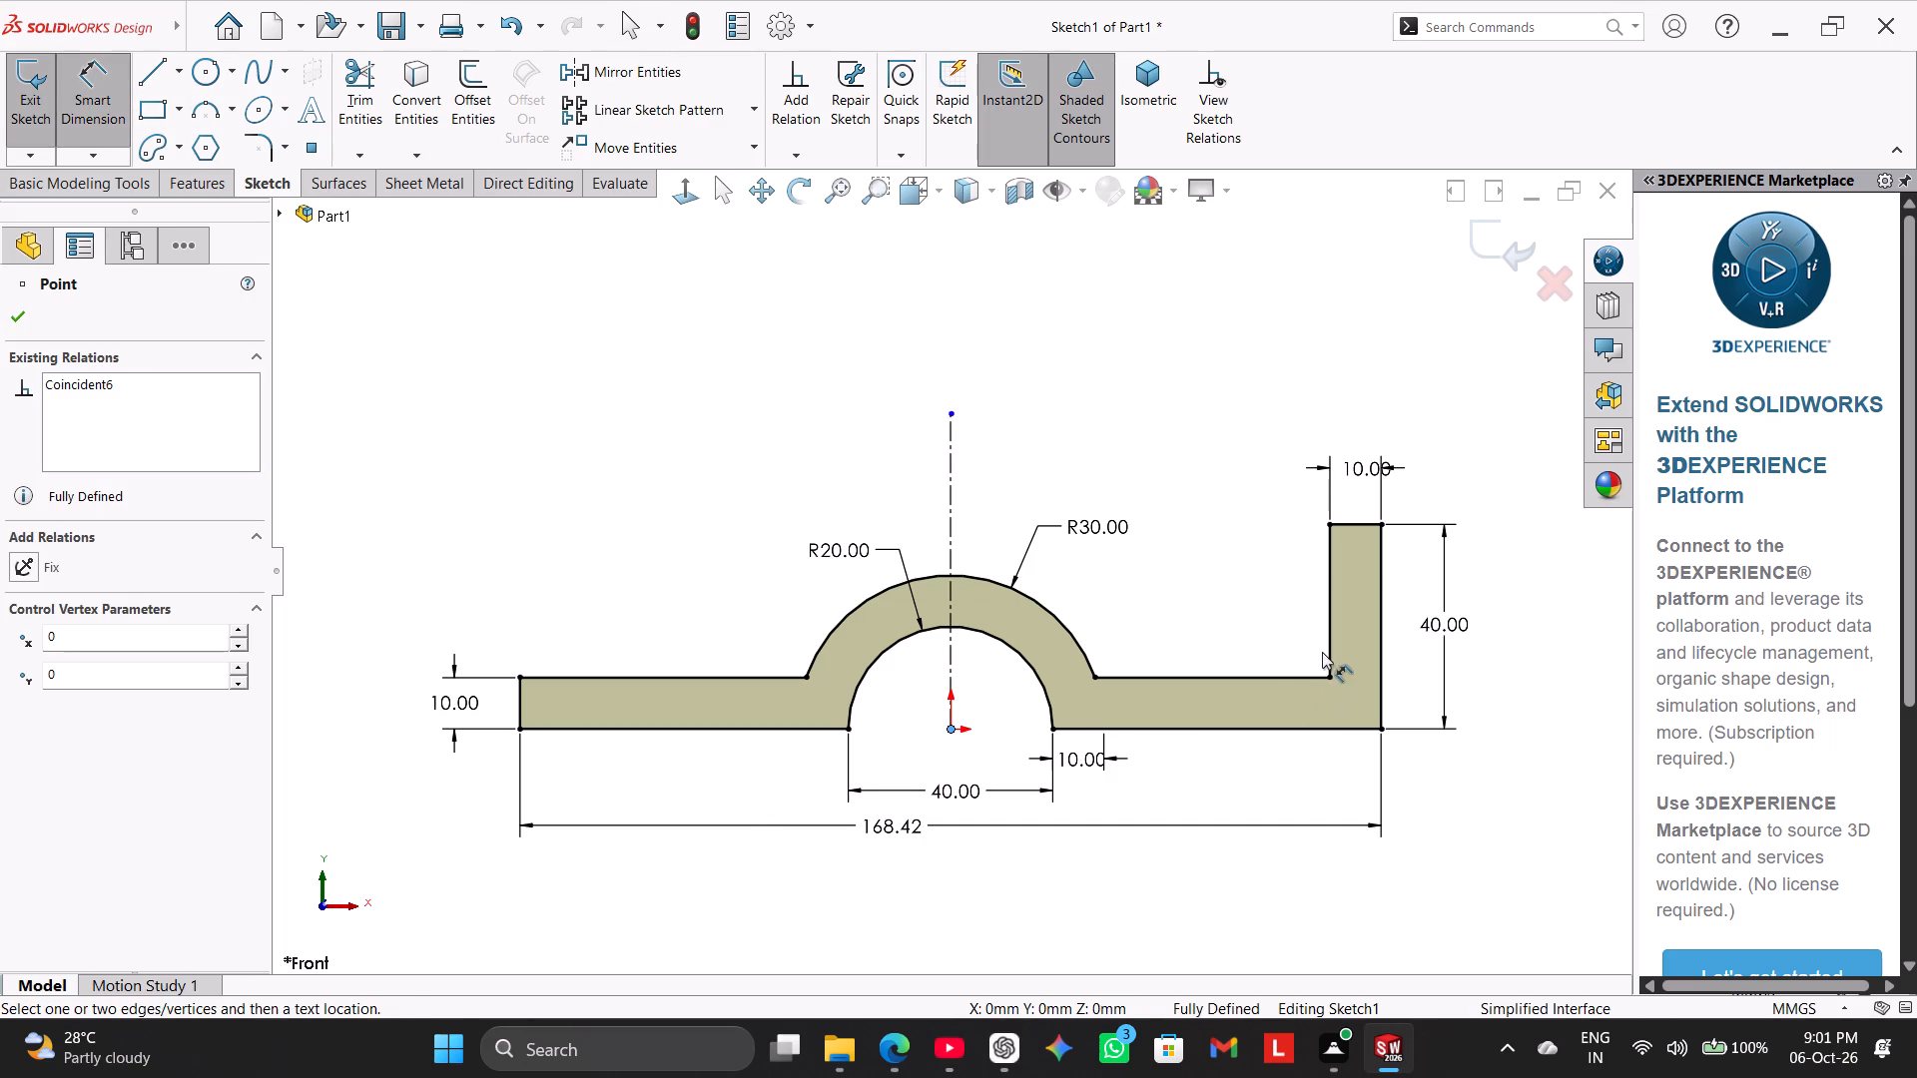
{"action": "left_click", "coordinate": [1326, 637]}
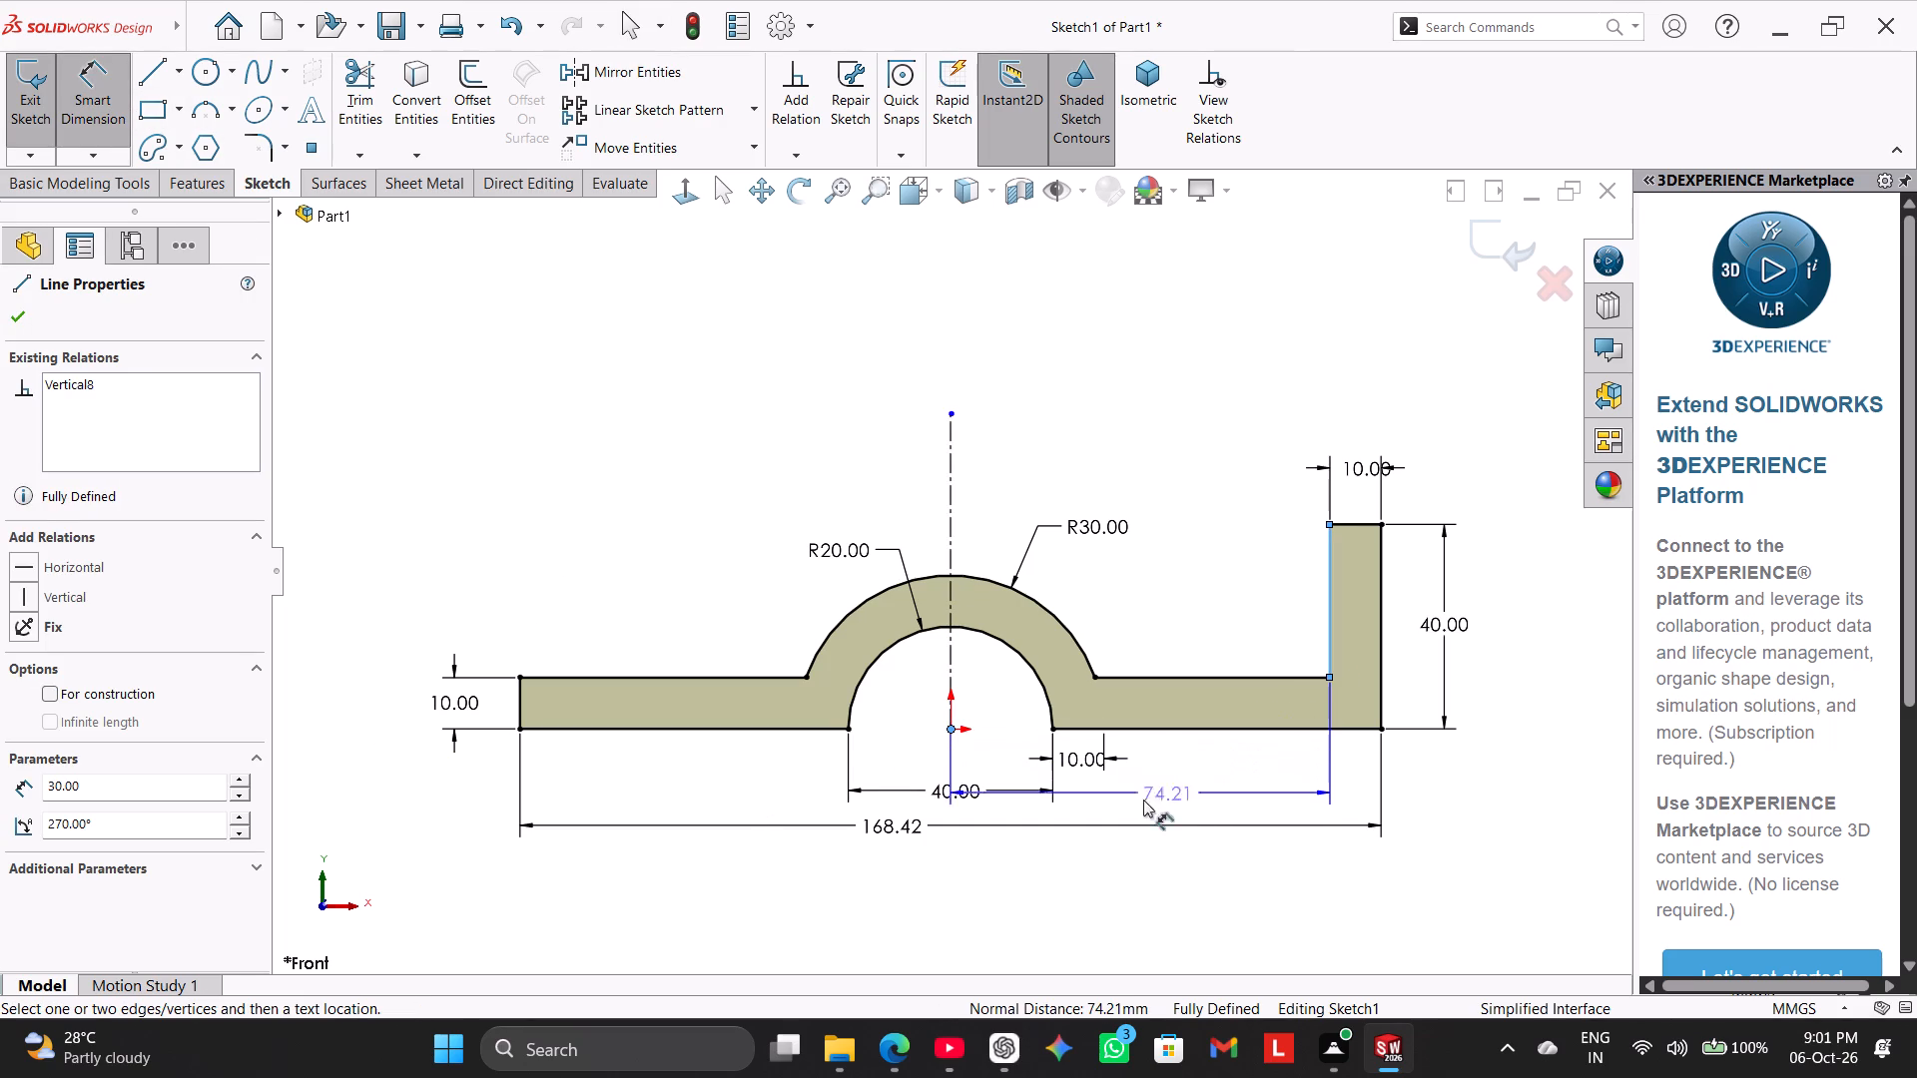
{"action": "left_click", "coordinate": [117, 106]}
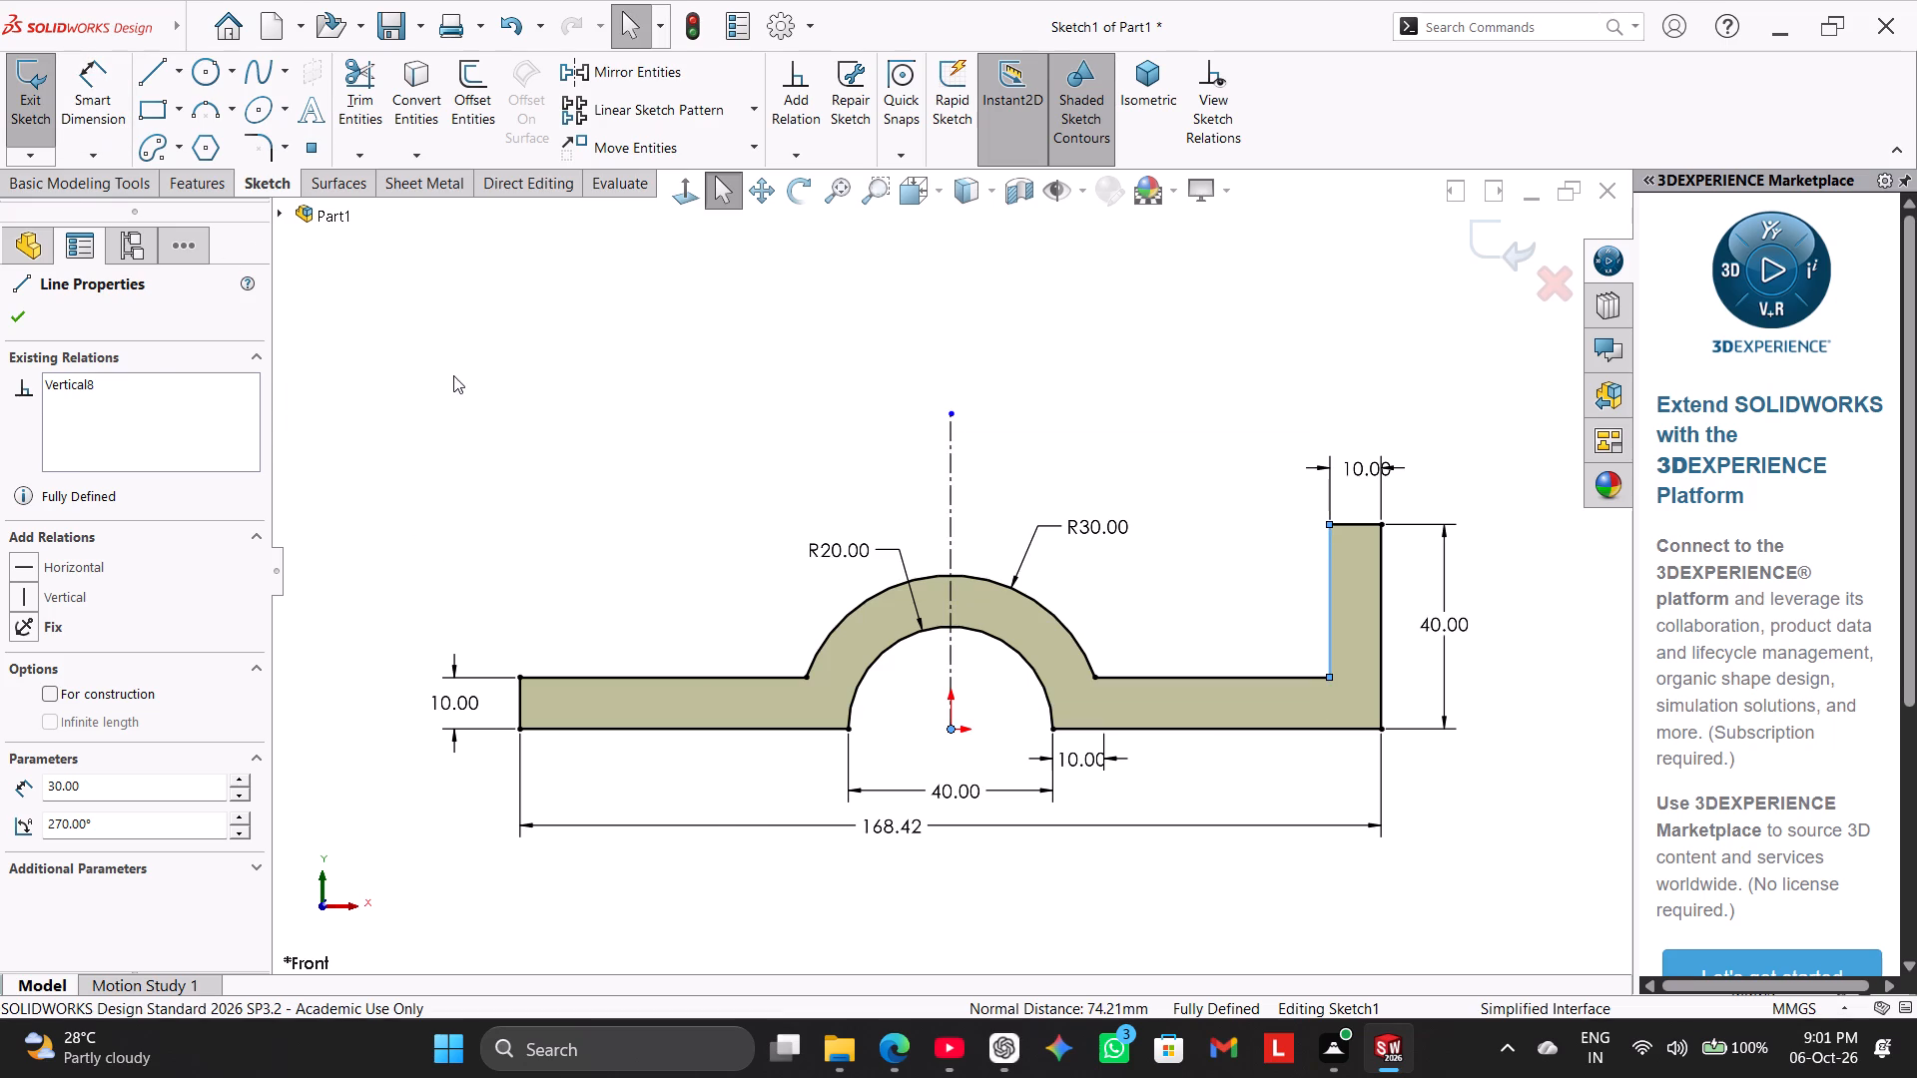
{"action": "left_click", "coordinate": [453, 375]}
Set the overall base length of the bracket profile to 100 mm.
{"action": "double_click", "coordinate": [886, 832]}
{"action": "double_click", "coordinate": [890, 831]}
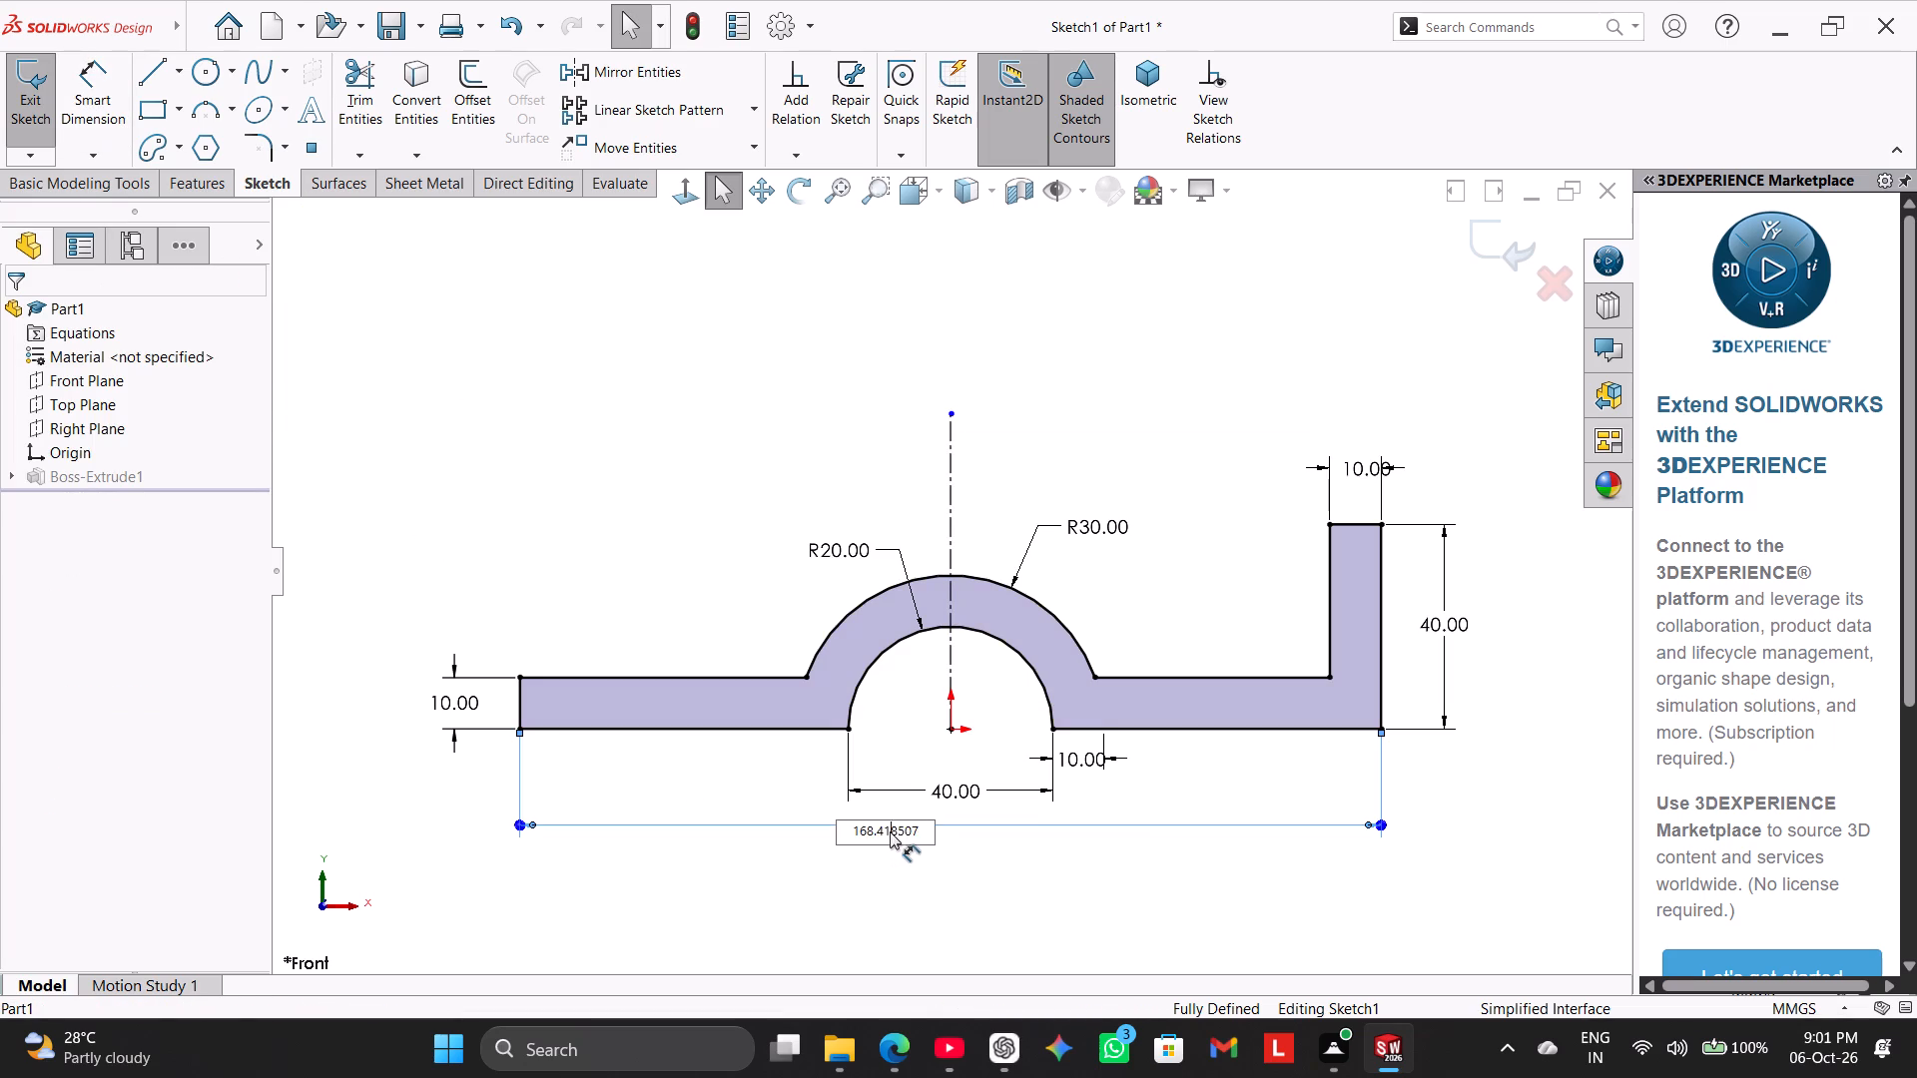
{"action": "type", "text": "100"}
{"action": "key", "text": "Return"}
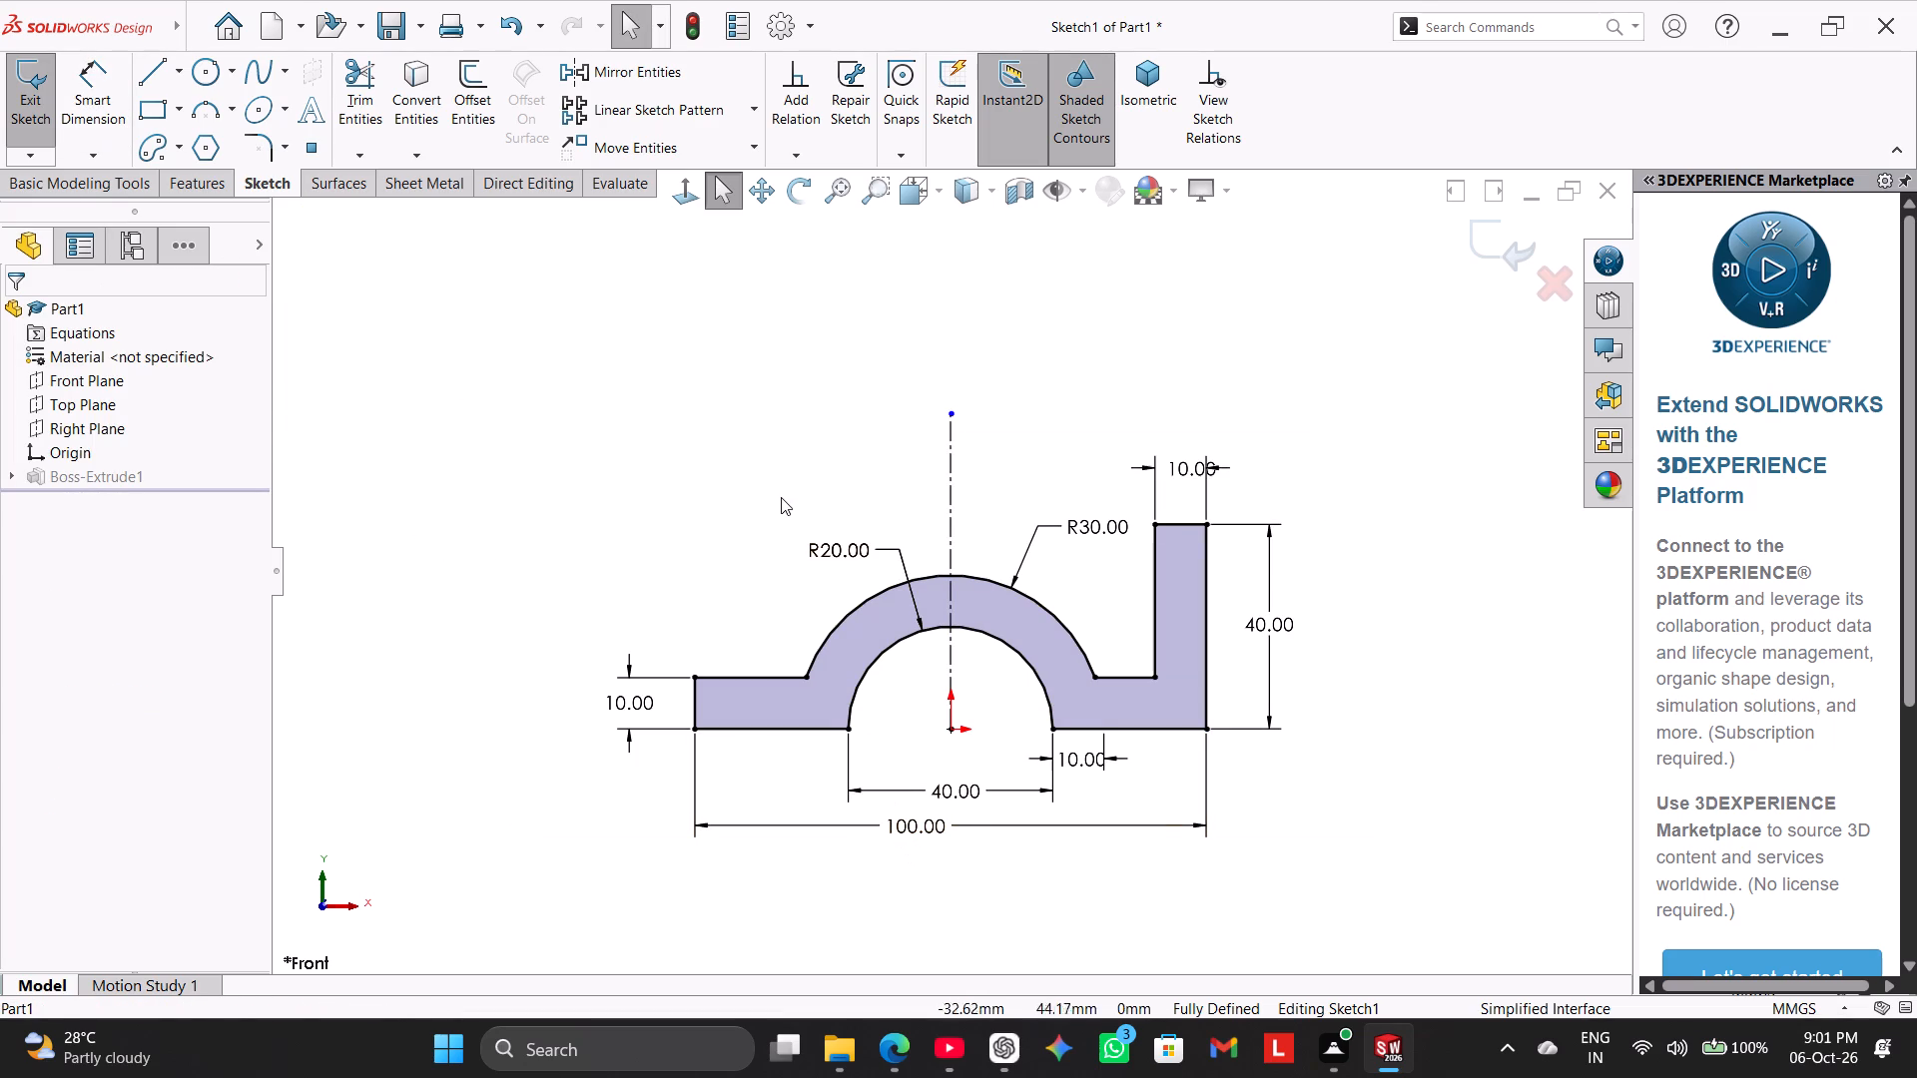
{"action": "left_click", "coordinate": [777, 493]}
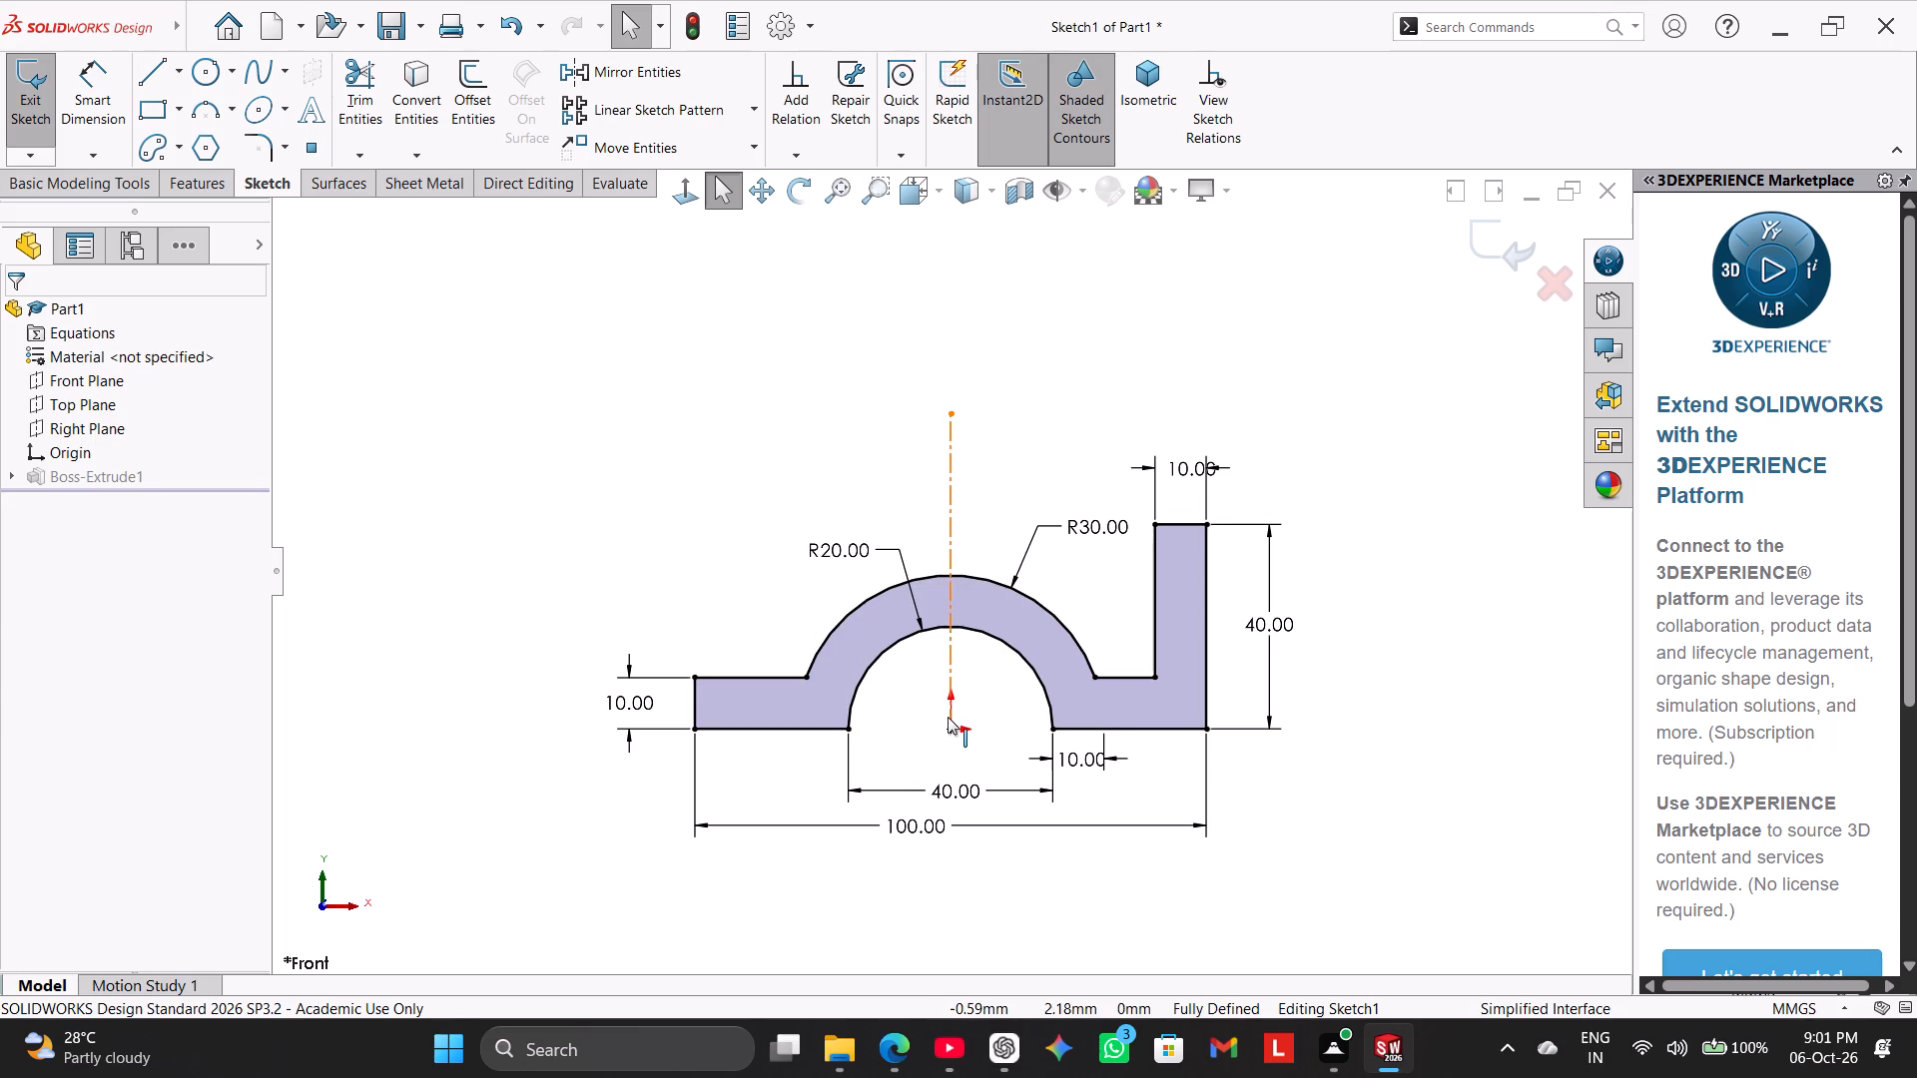
Check the distance from the vertical centreline to the upright's inner edge without placing a dimension.
{"action": "left_click", "coordinate": [117, 108]}
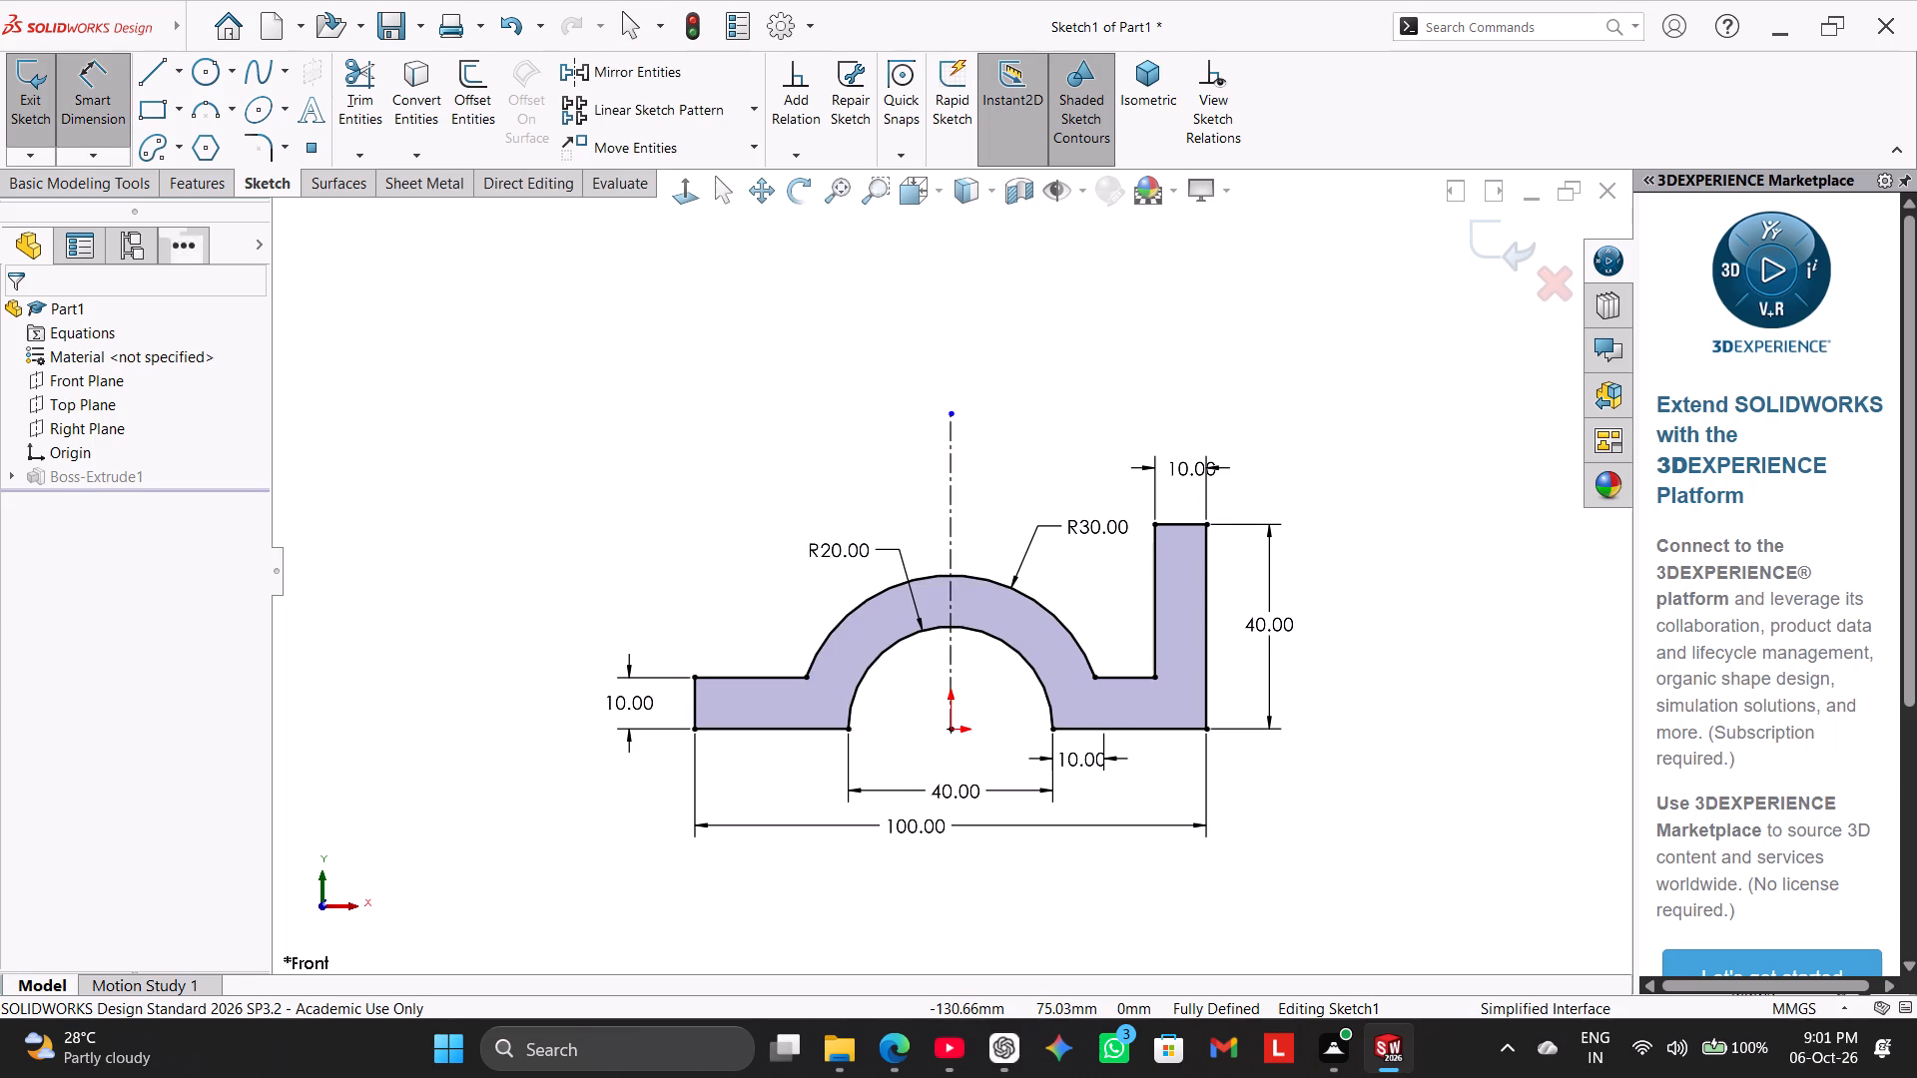
{"action": "left_click", "coordinate": [947, 667]}
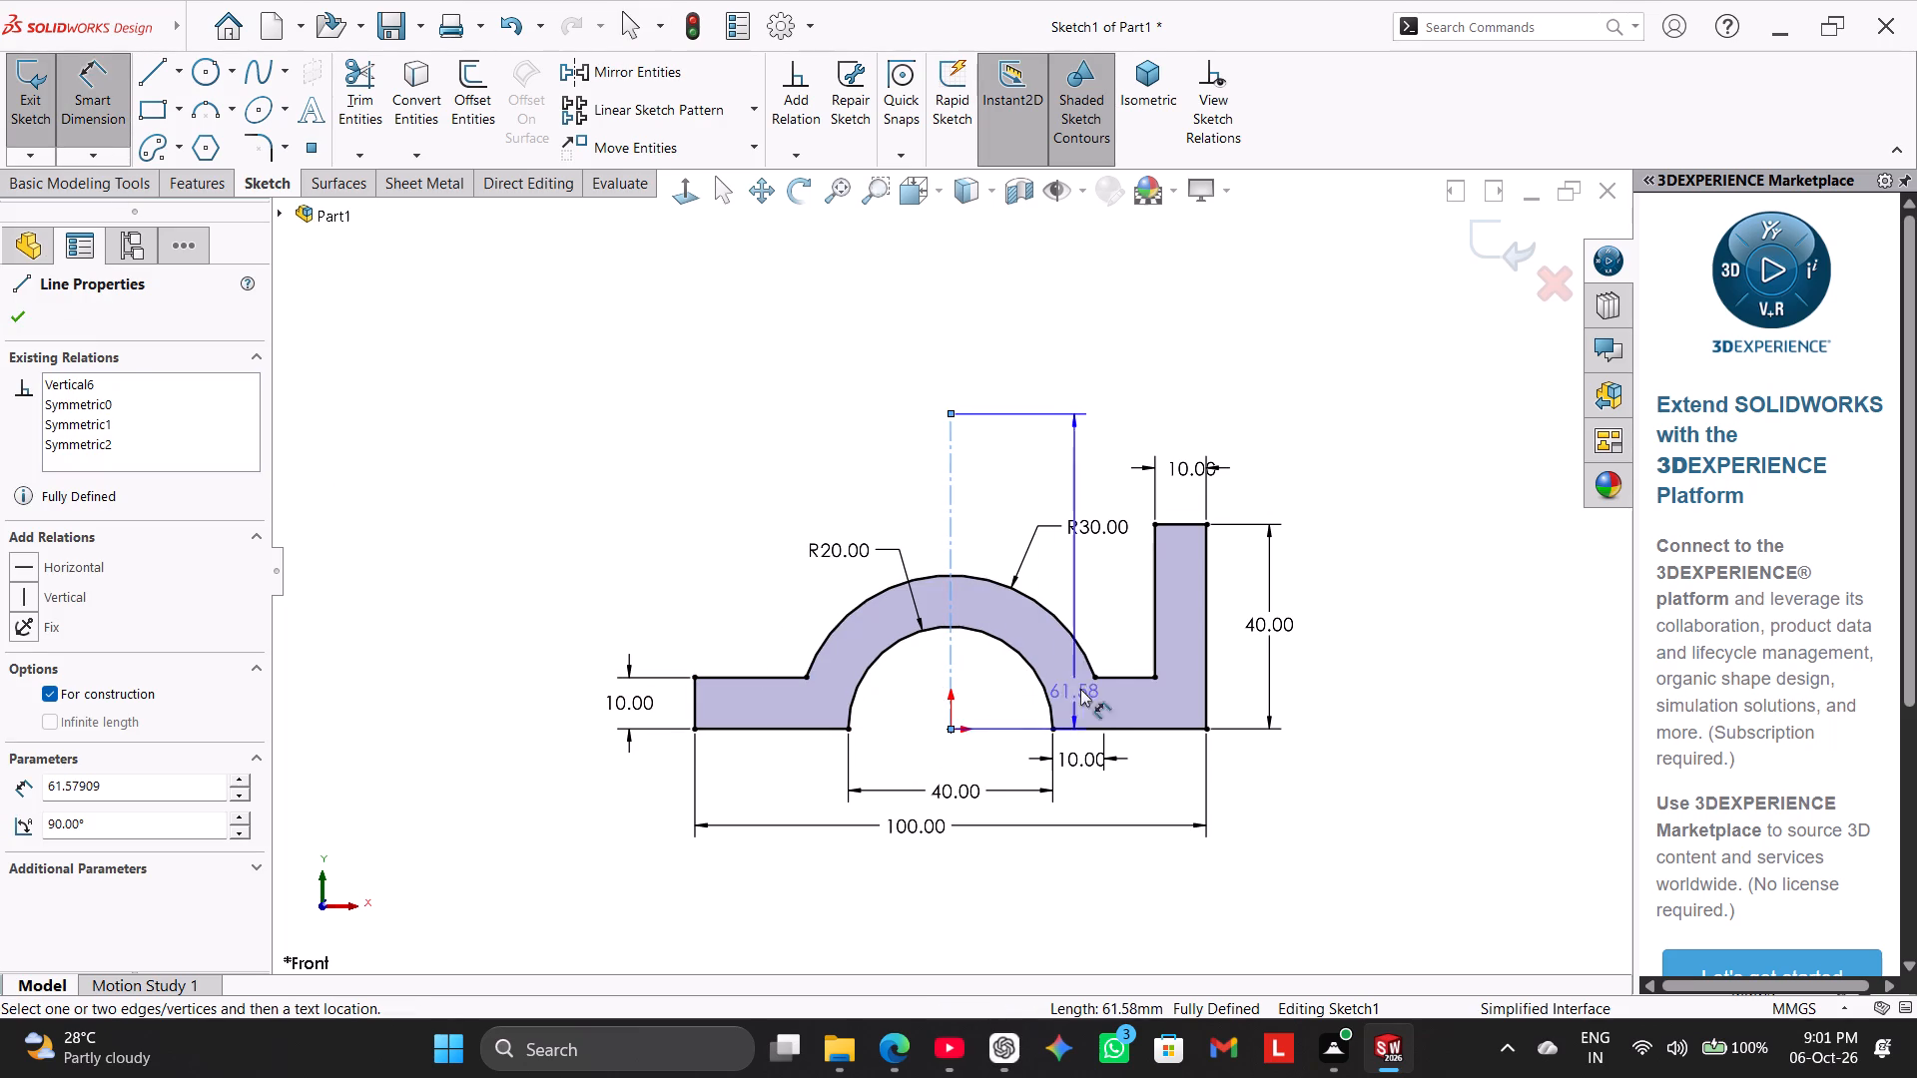
{"action": "left_click", "coordinate": [1155, 641]}
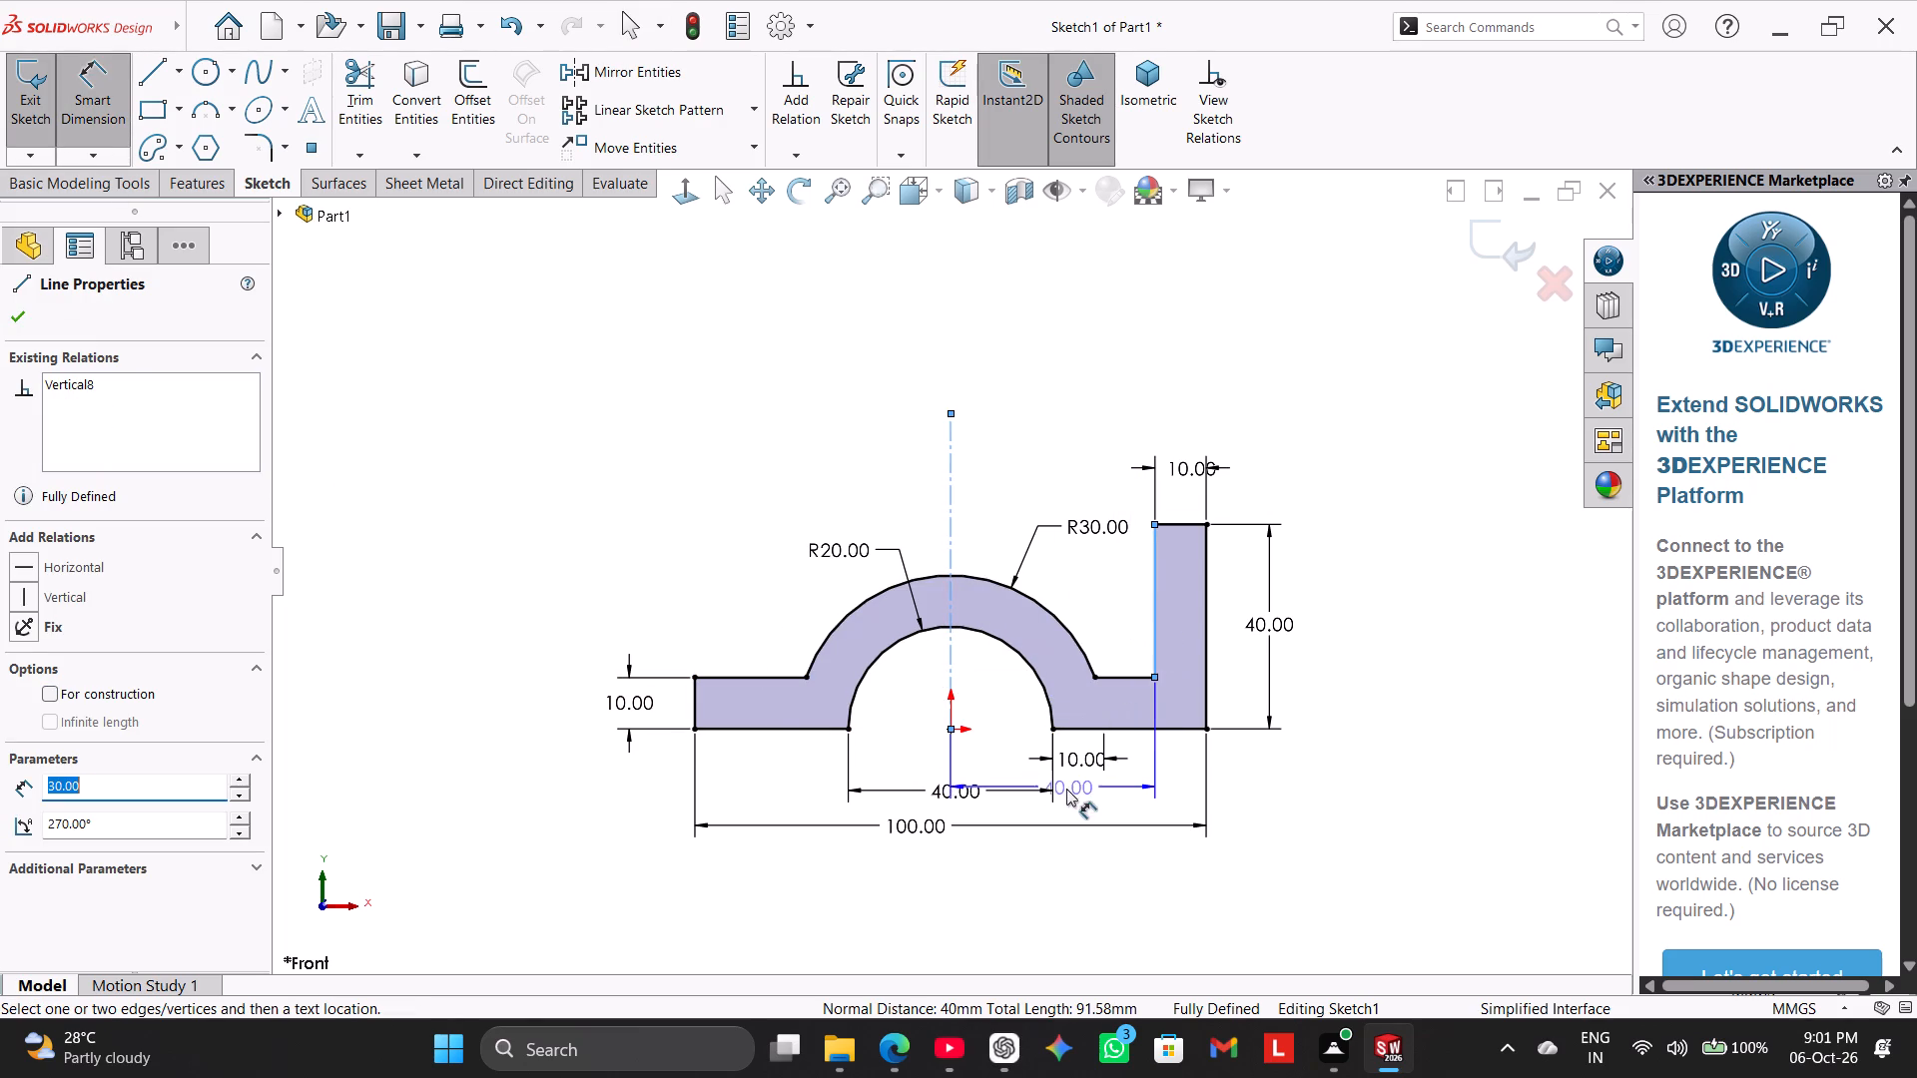
{"action": "left_click", "coordinate": [105, 113]}
{"action": "left_click_drag", "start_coordinate": [355, 341], "coordinate": [358, 363]}
Exit the profile sketch and orient the rebuilt bracket to the isometric view.
{"action": "left_click", "coordinate": [18, 113]}
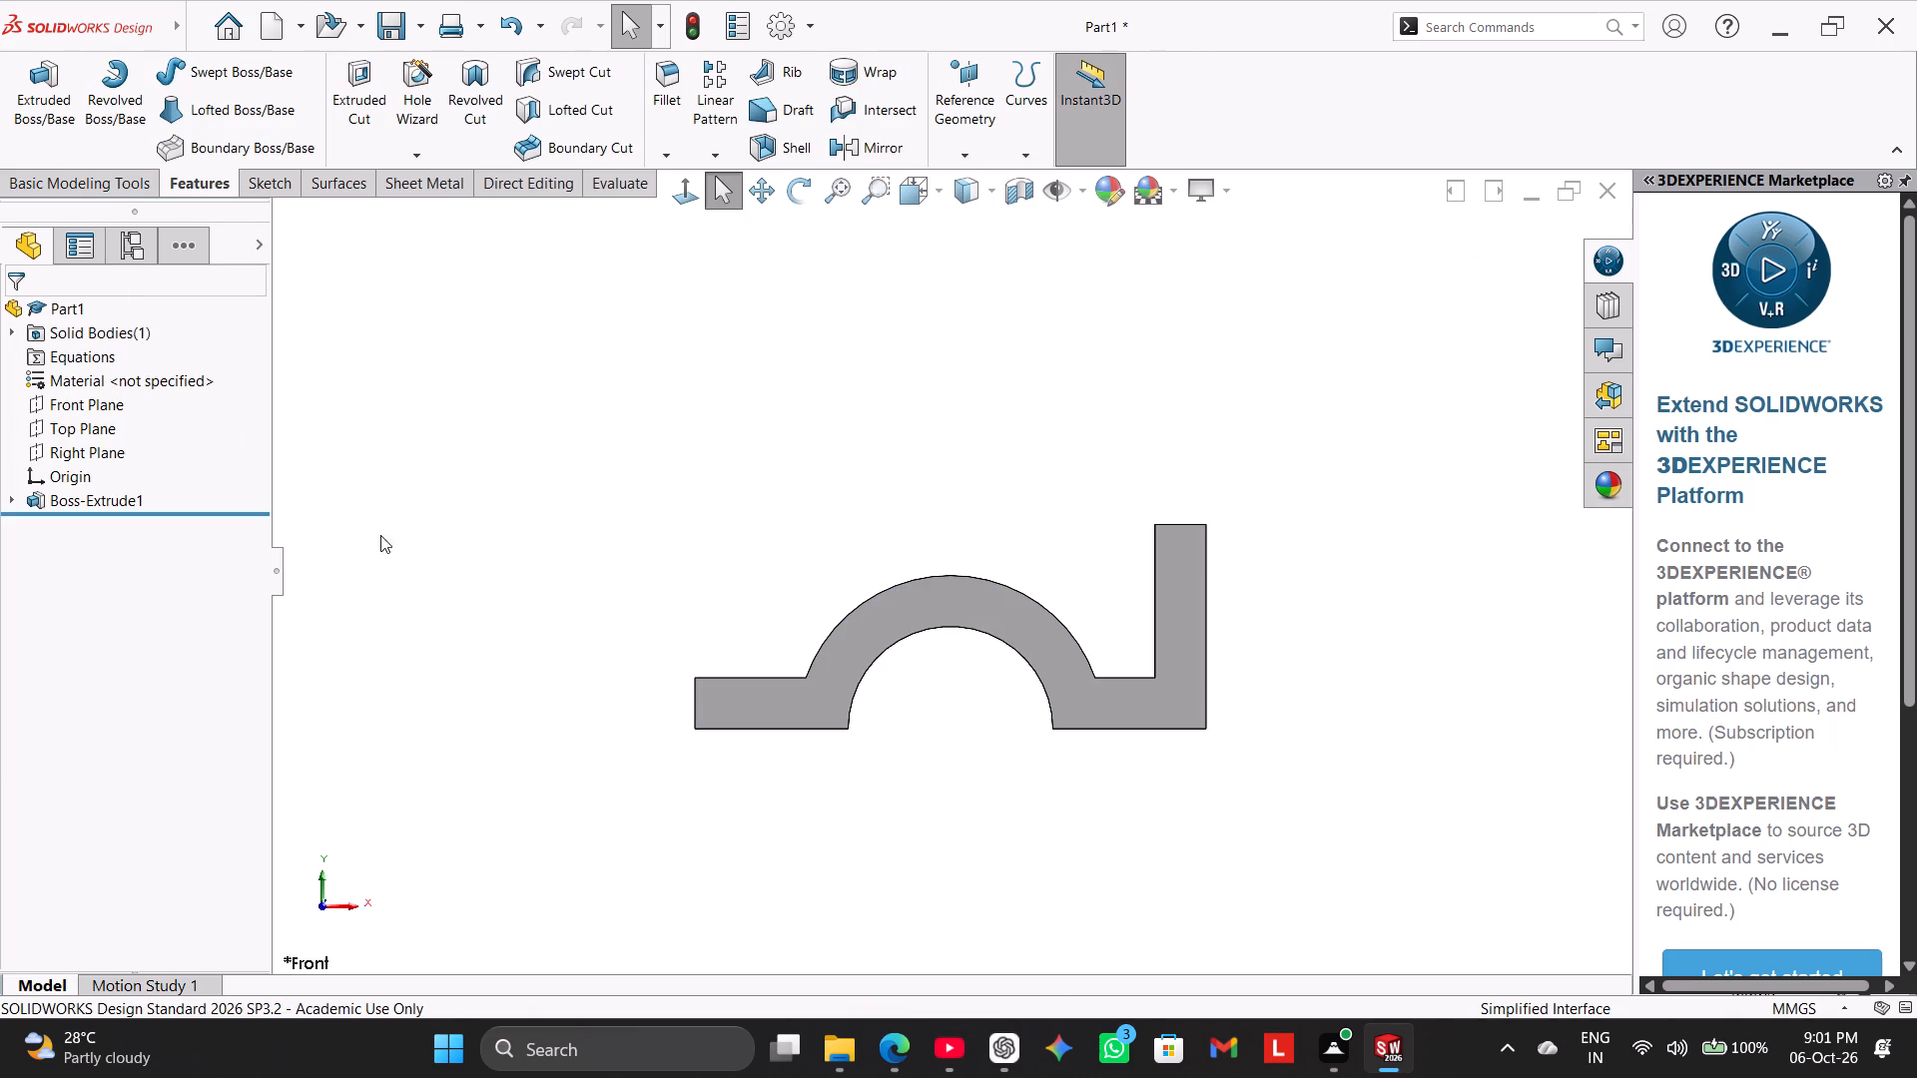
{"action": "right_click_drag", "start_coordinate": [394, 541], "coordinate": [917, 396]}
{"action": "right_click_drag", "start_coordinate": [450, 587], "coordinate": [651, 467]}
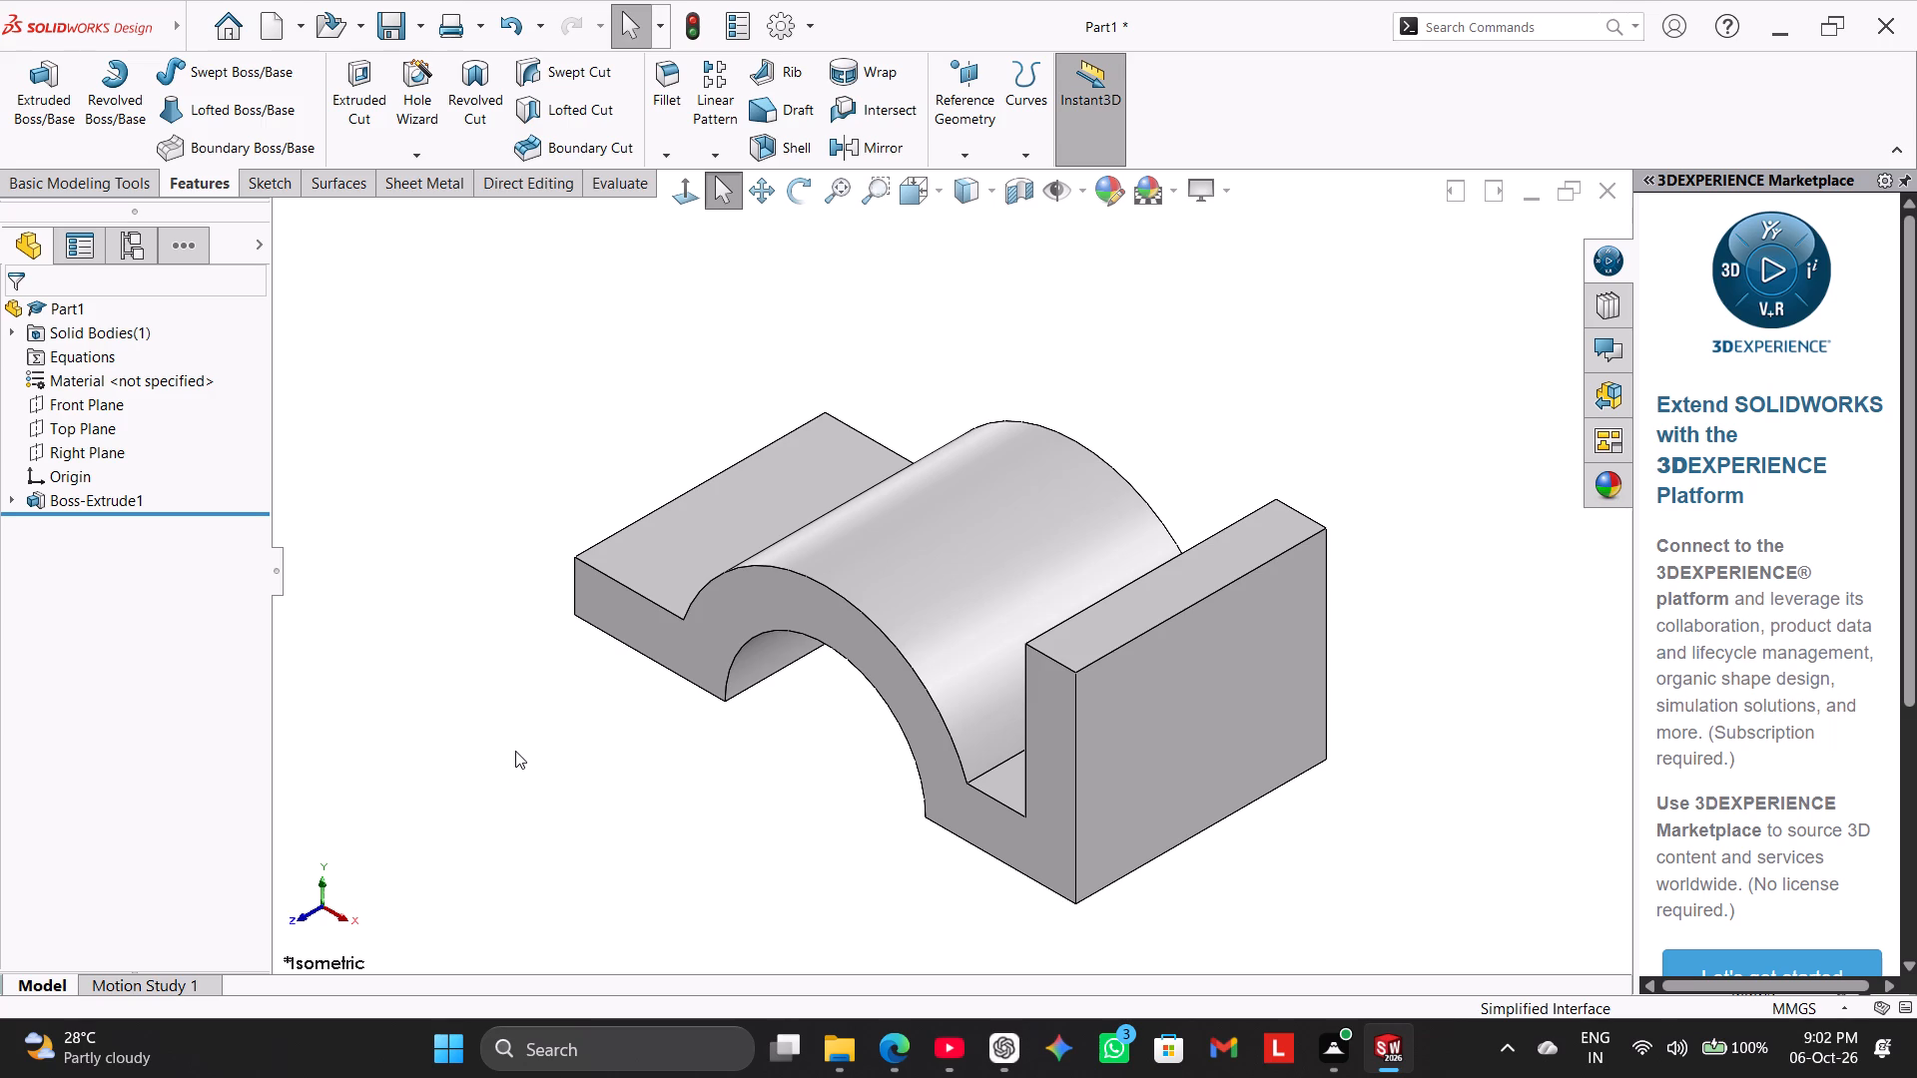
Fillet the two corner edges at the free end of the flat extension with a 12.5 mm radius.
{"action": "left_click", "coordinate": [669, 93]}
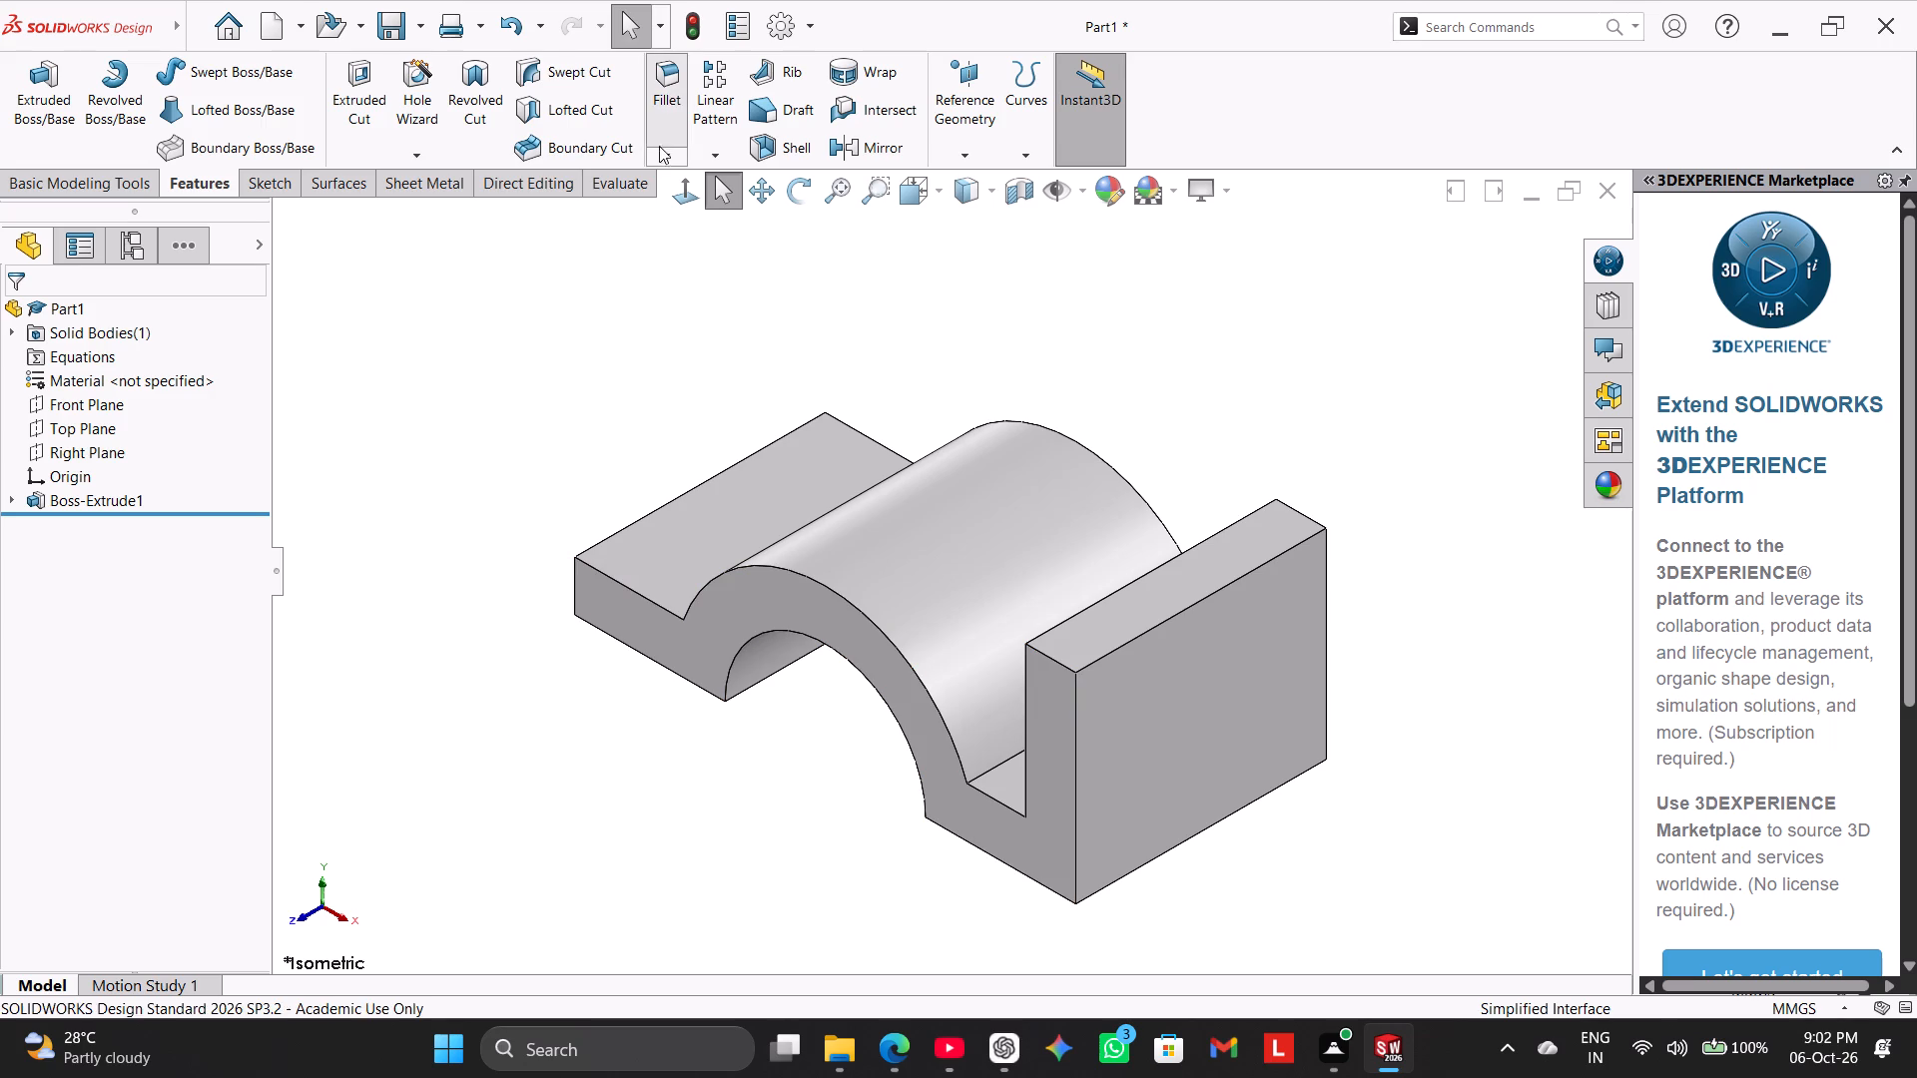
{"action": "middle_click_drag", "start_coordinate": [580, 323], "coordinate": [736, 510]}
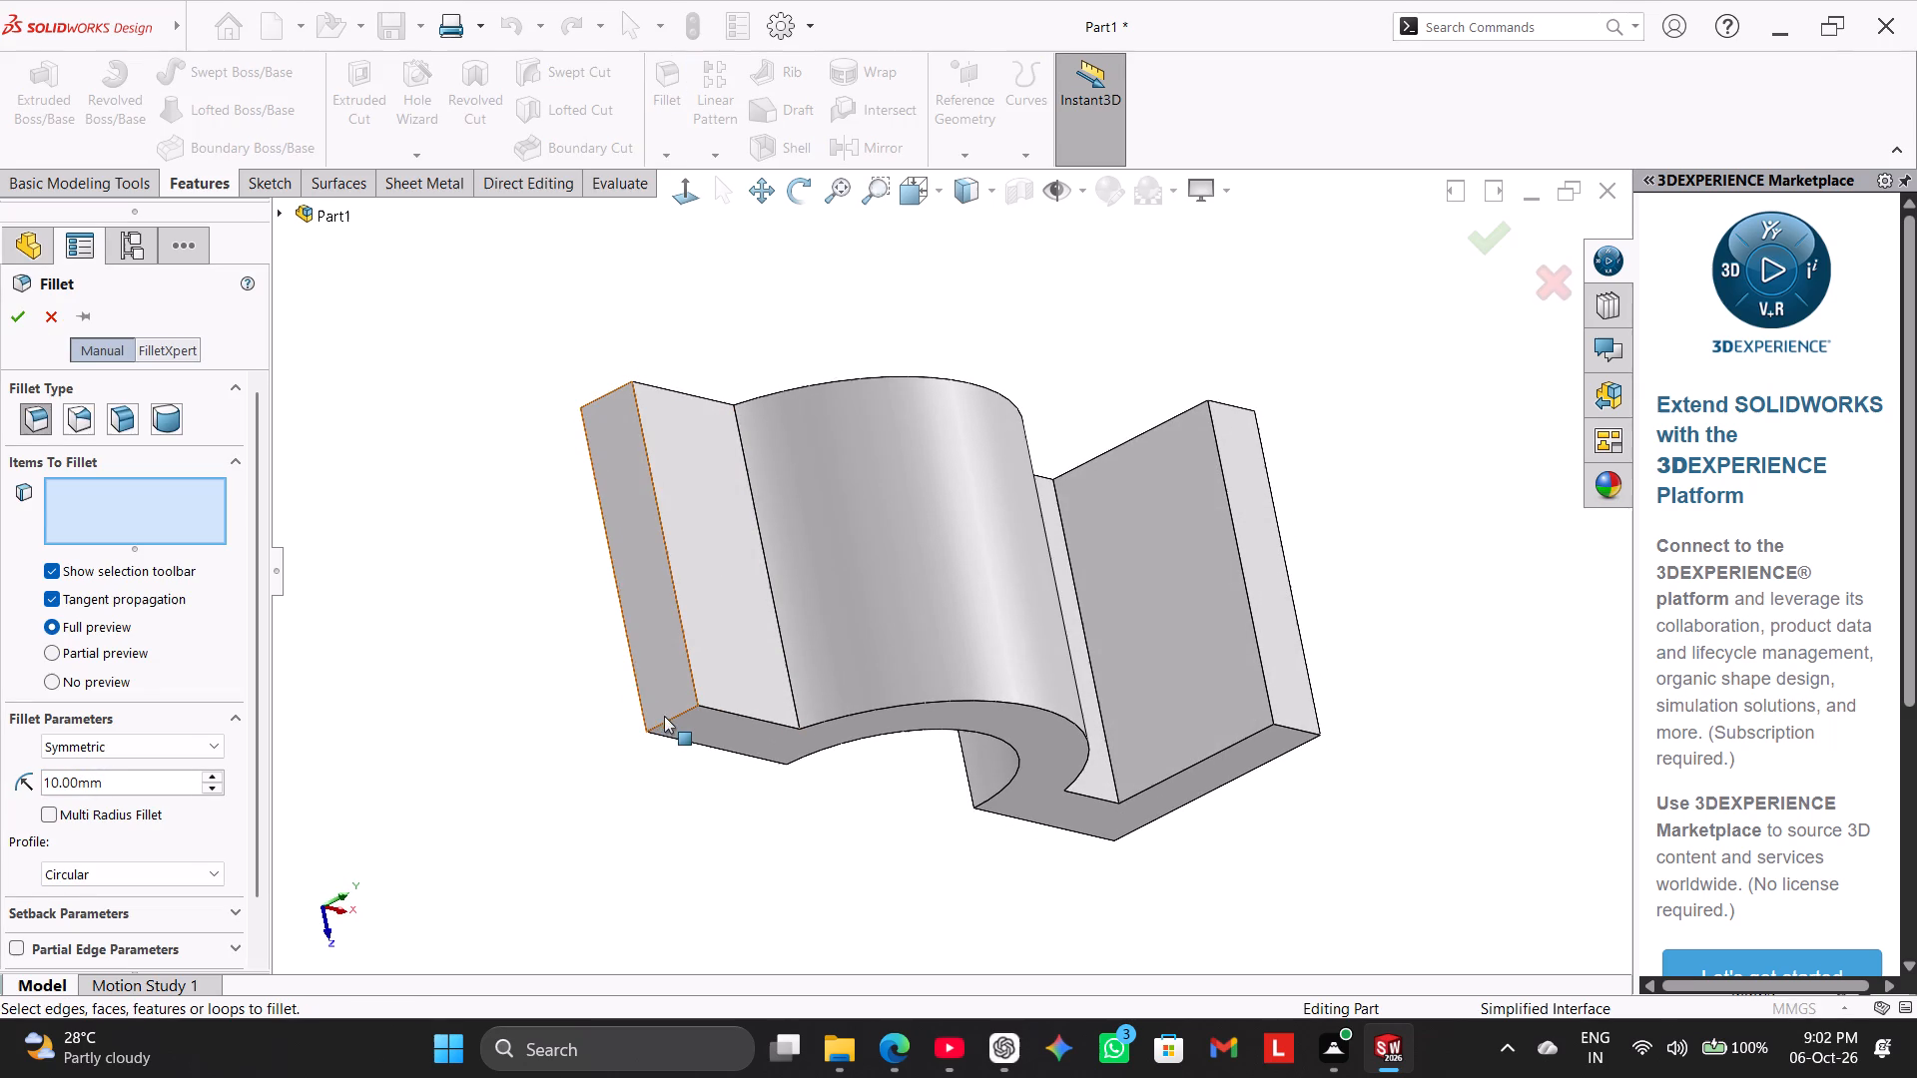
{"action": "left_click", "coordinate": [674, 719]}
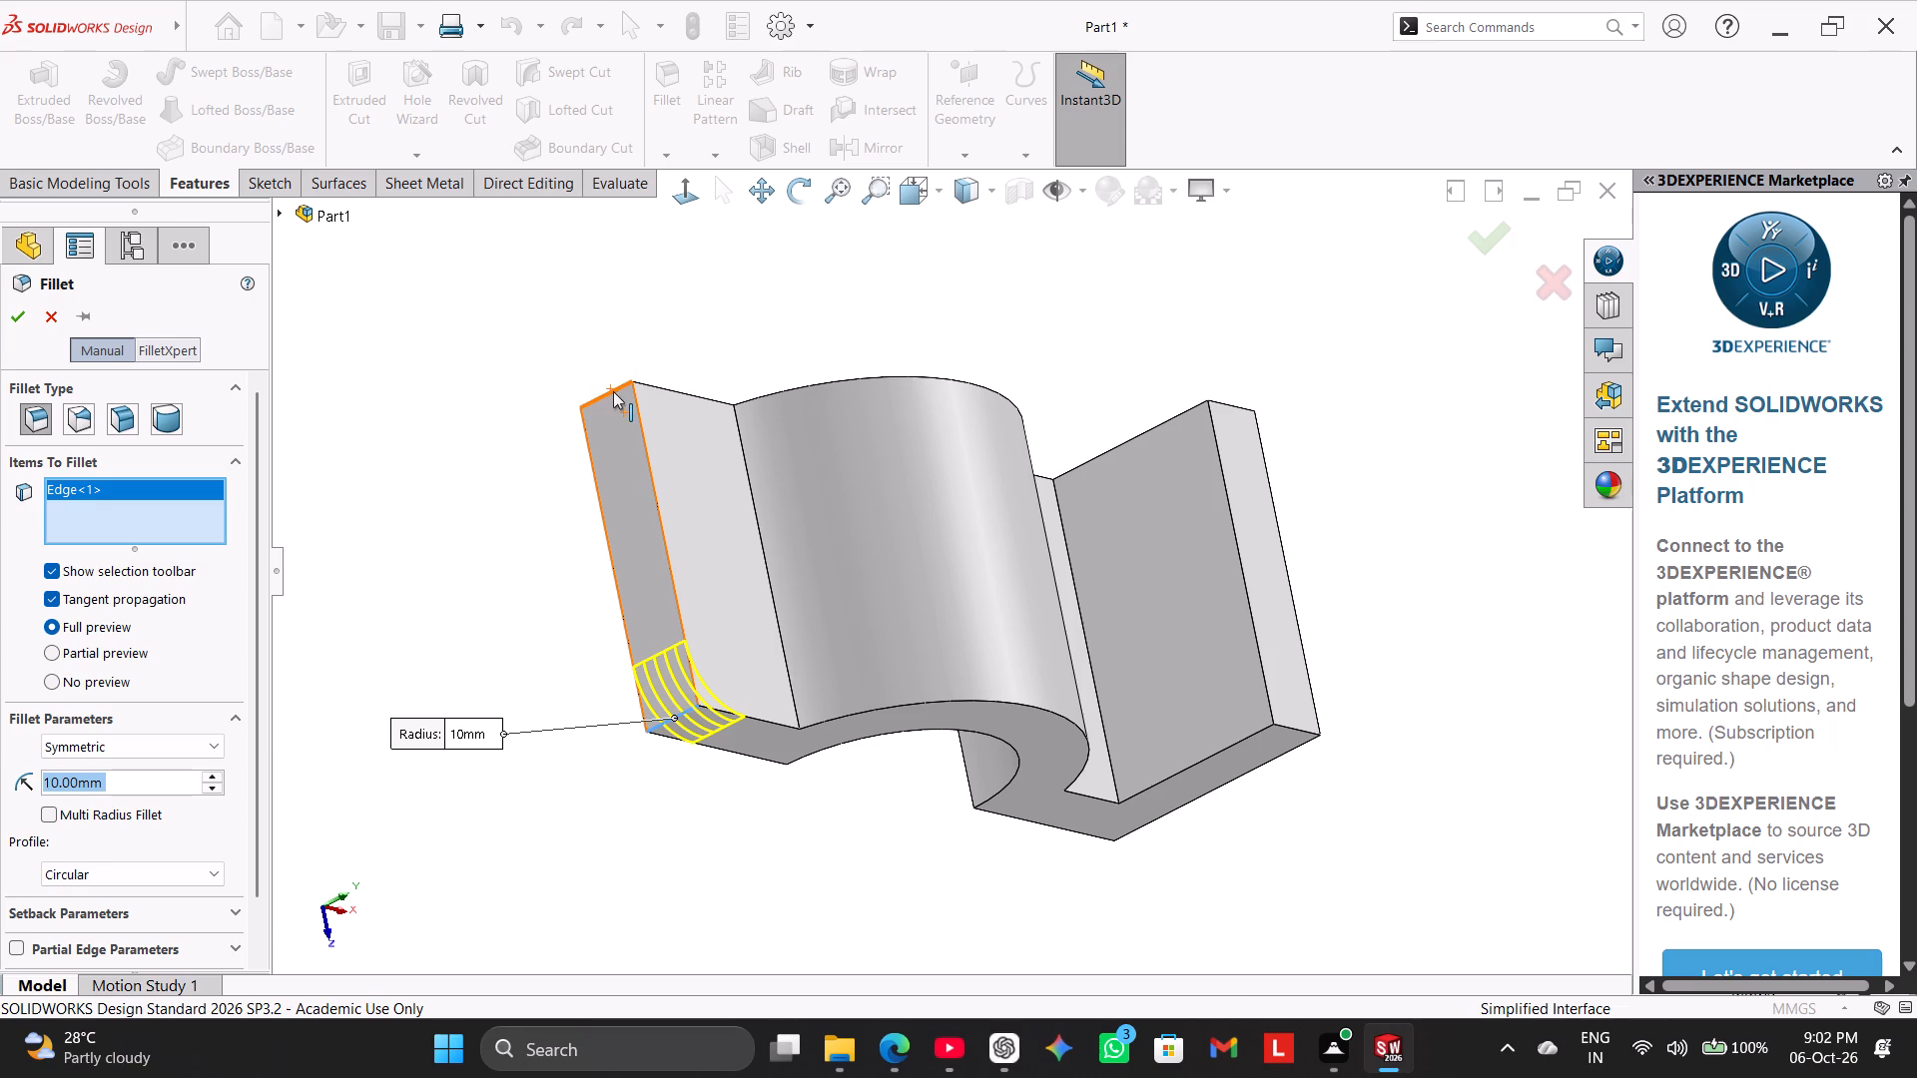
{"action": "left_click", "coordinate": [613, 391]}
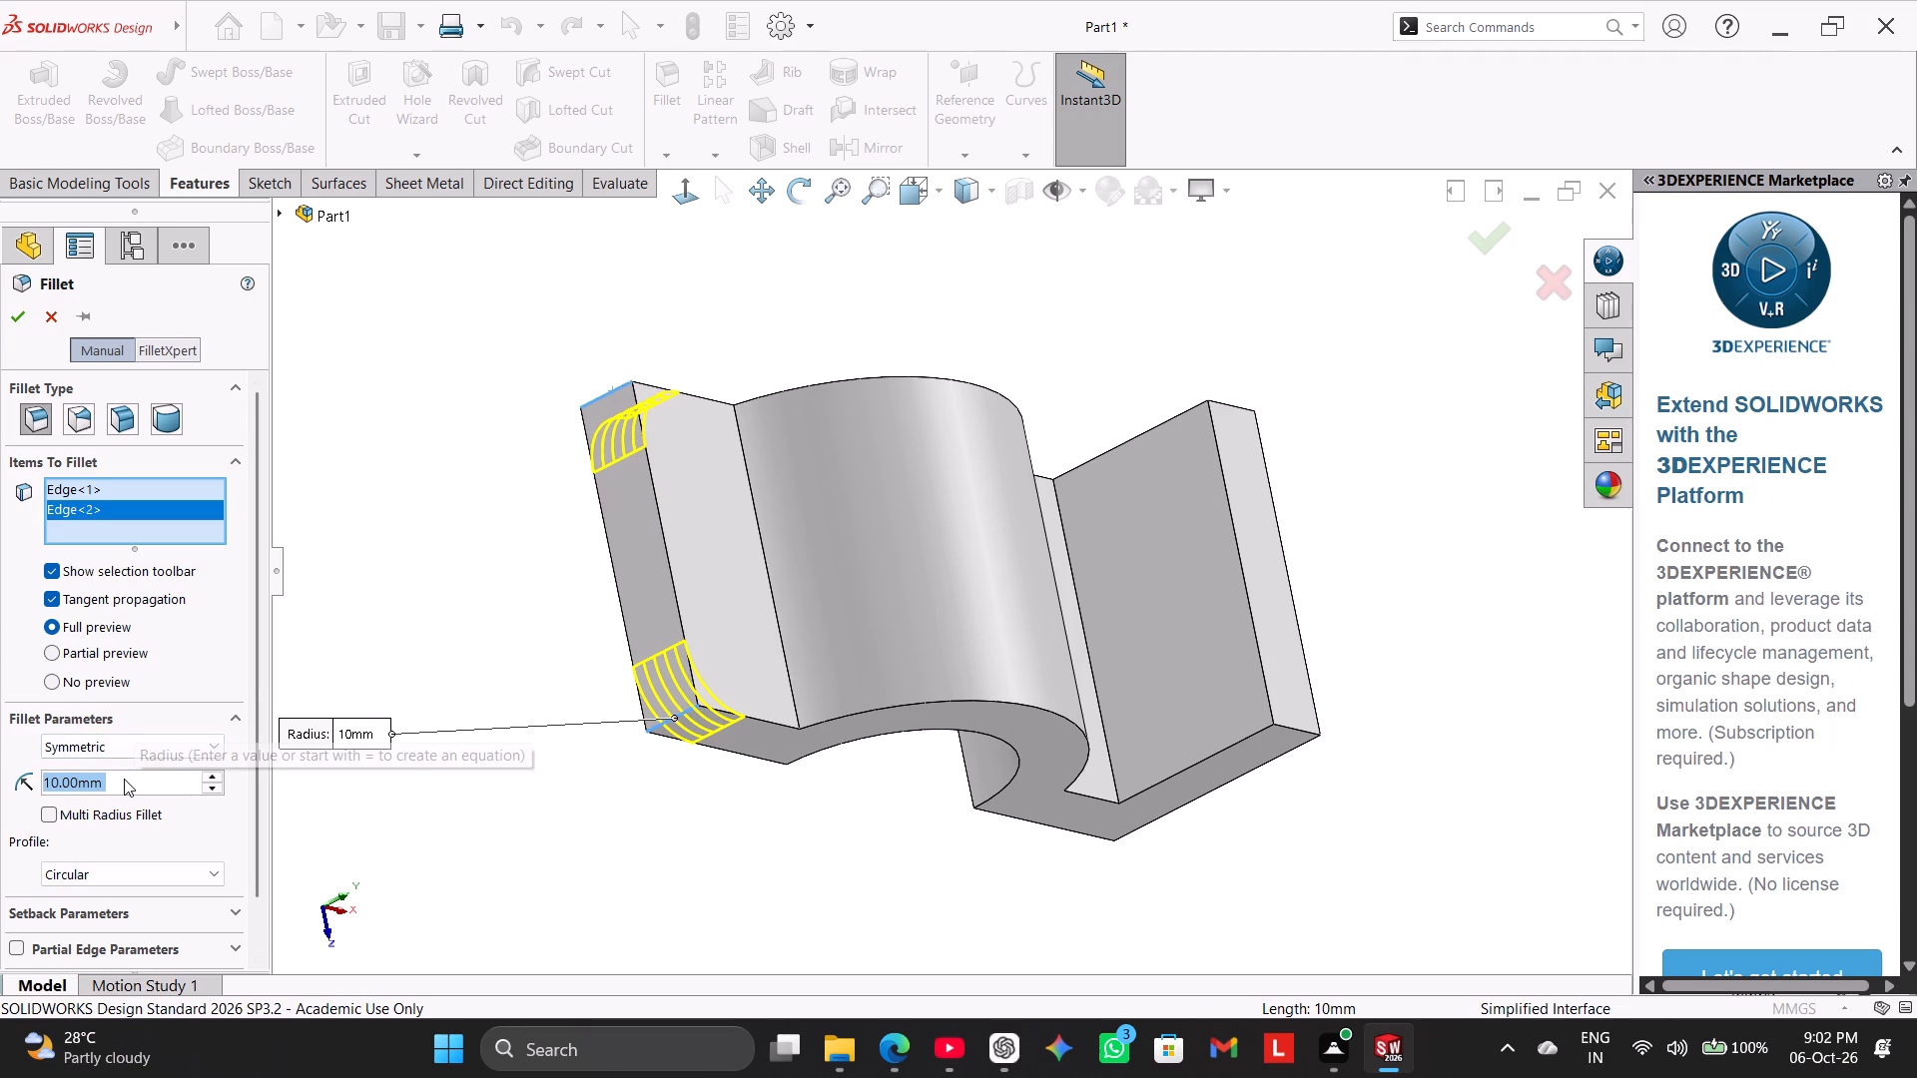
{"action": "type", "text": "12.5"}
{"action": "key", "text": "Return"}
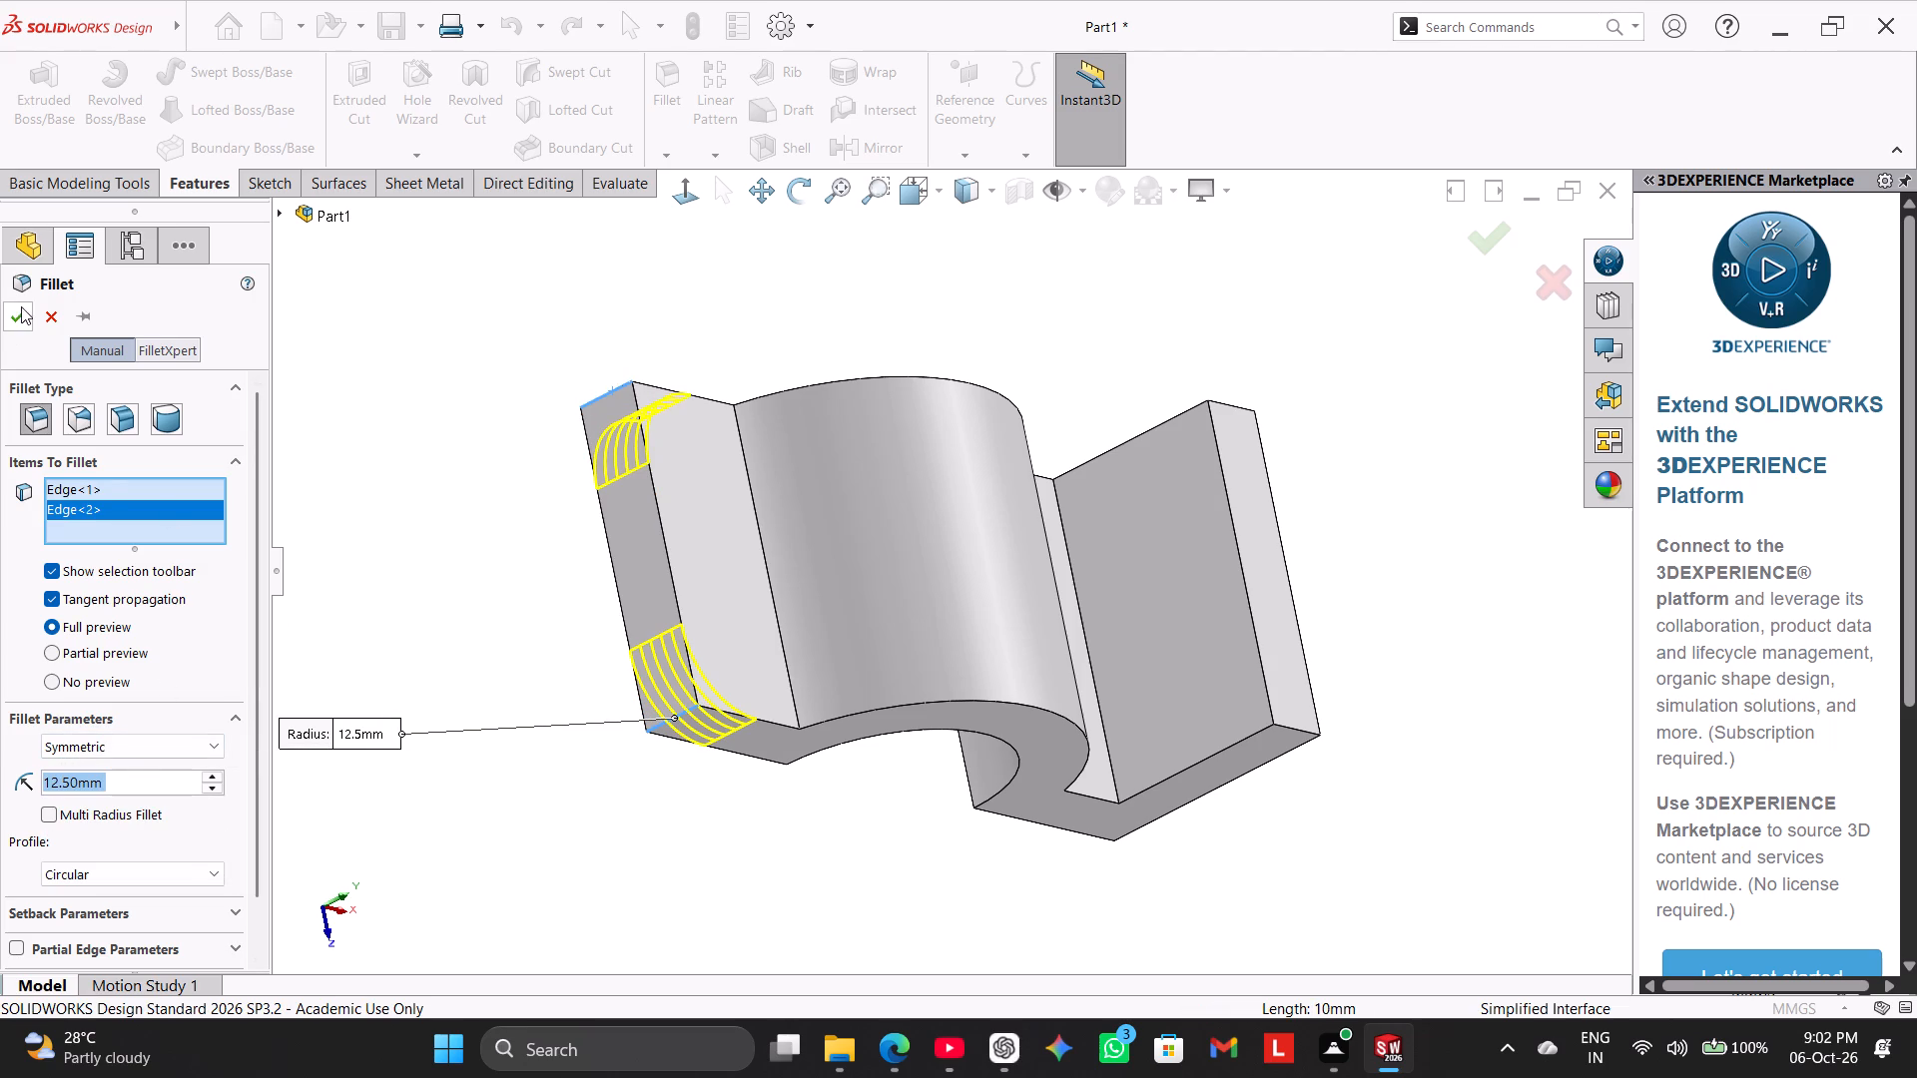
{"action": "left_click", "coordinate": [23, 321]}
{"action": "left_click", "coordinate": [348, 517]}
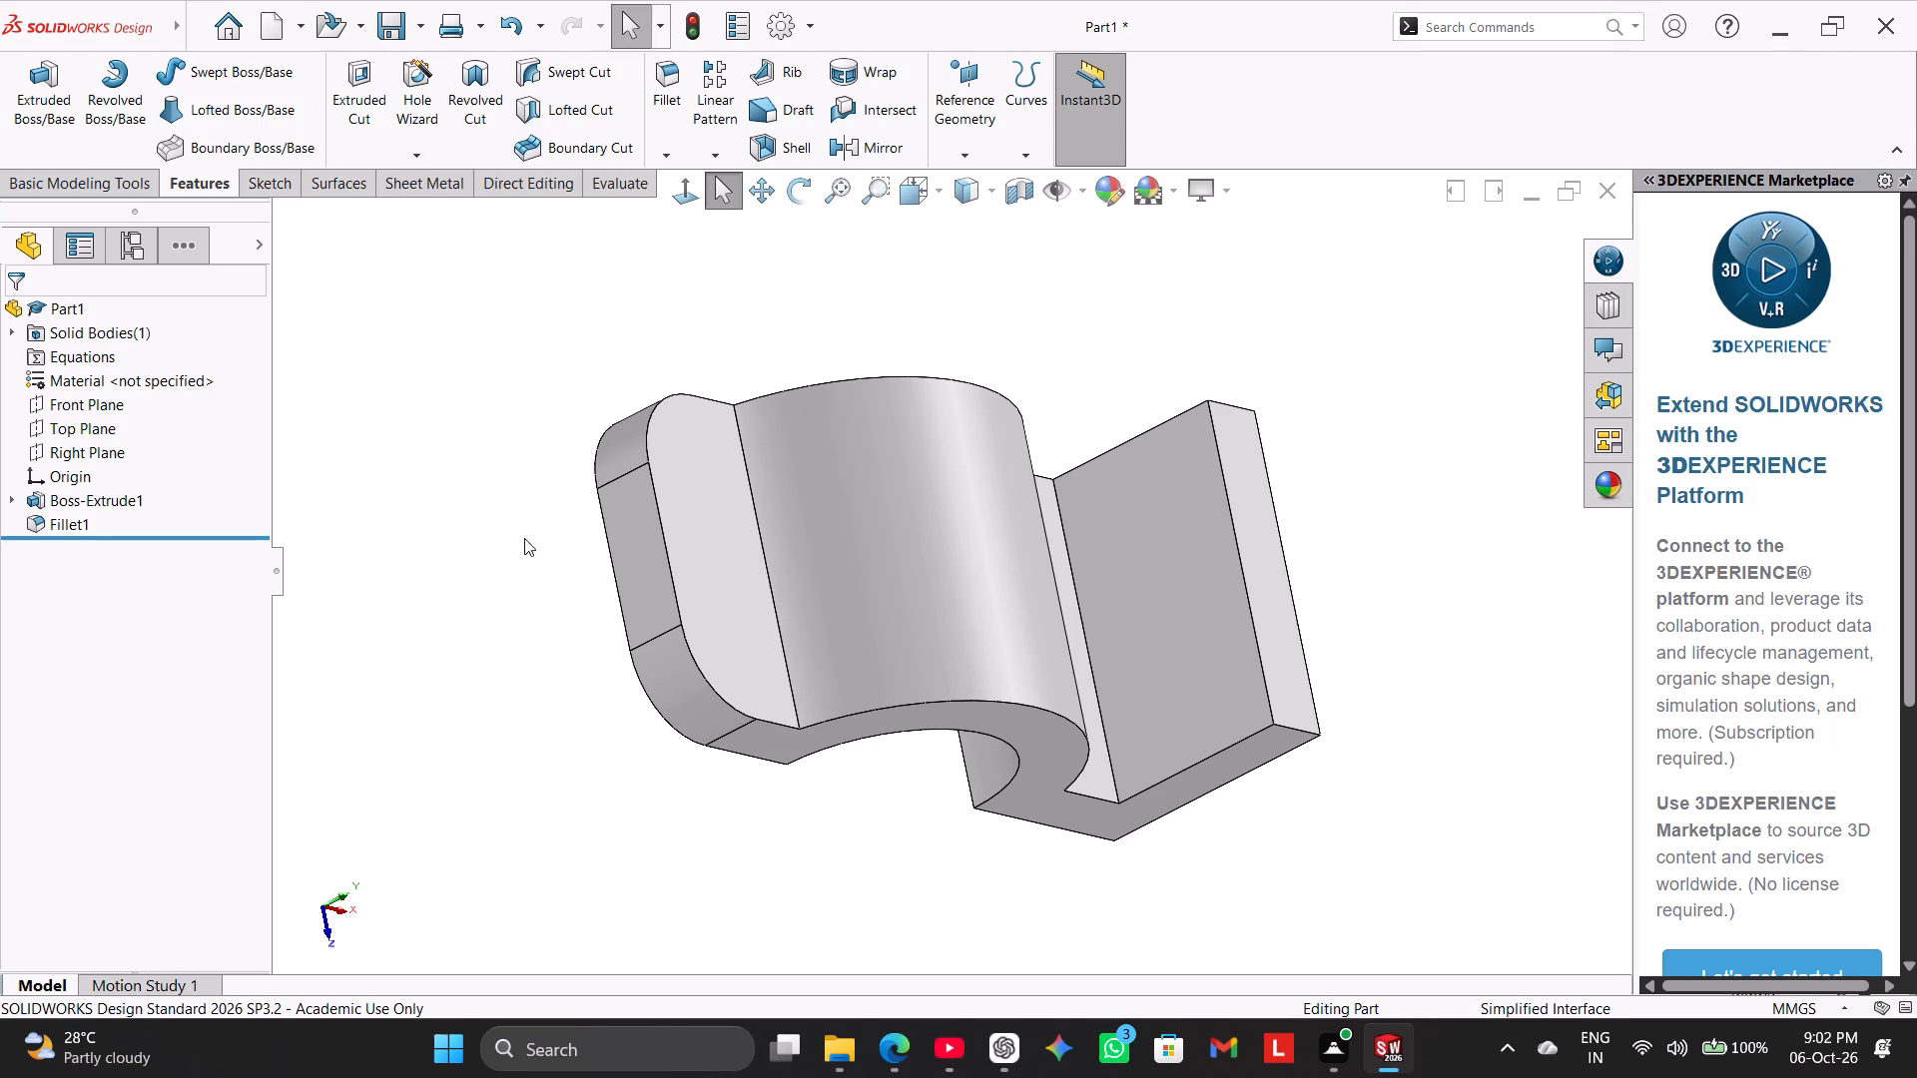
Fillet the two top corner edges of the upright with a 12.5 mm radius.
{"action": "middle_click_drag", "start_coordinate": [1410, 624], "coordinate": [1370, 613]}
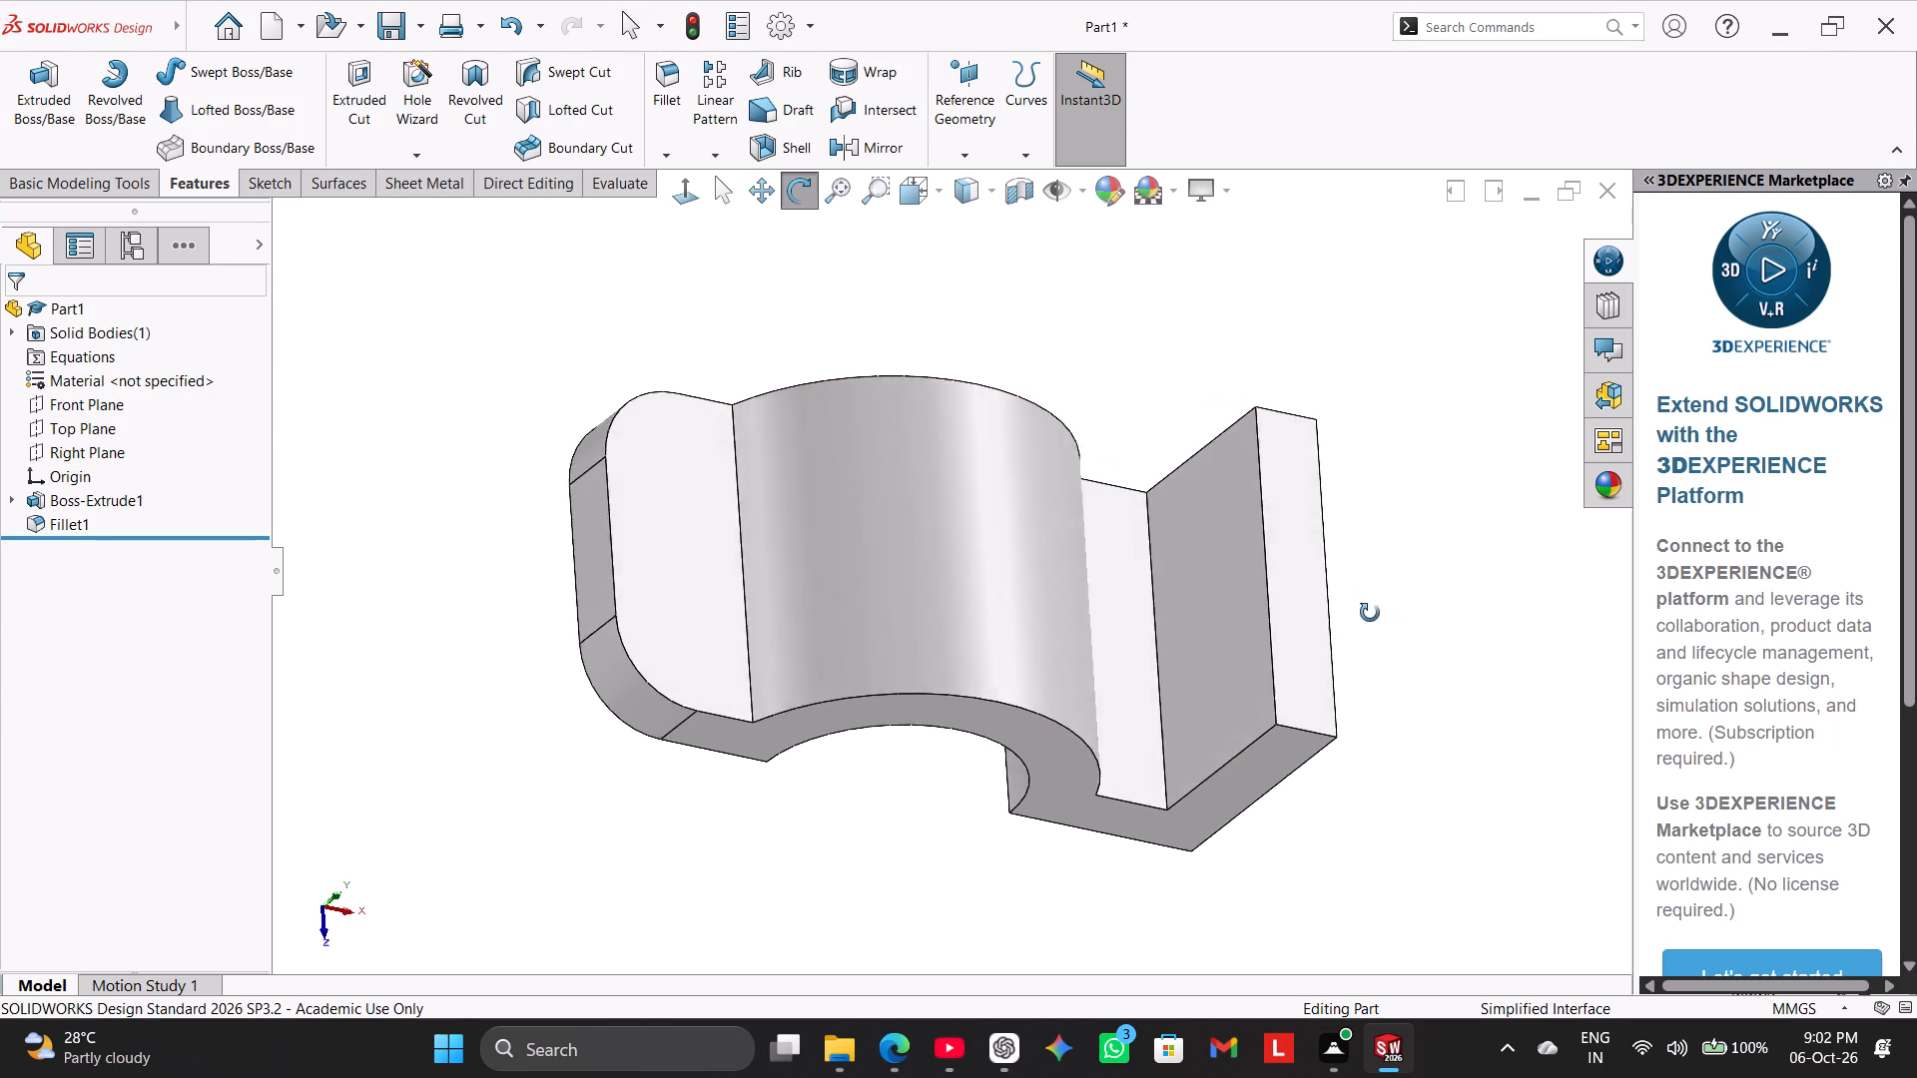
{"action": "middle_click_drag", "start_coordinate": [1370, 613], "coordinate": [1288, 474]}
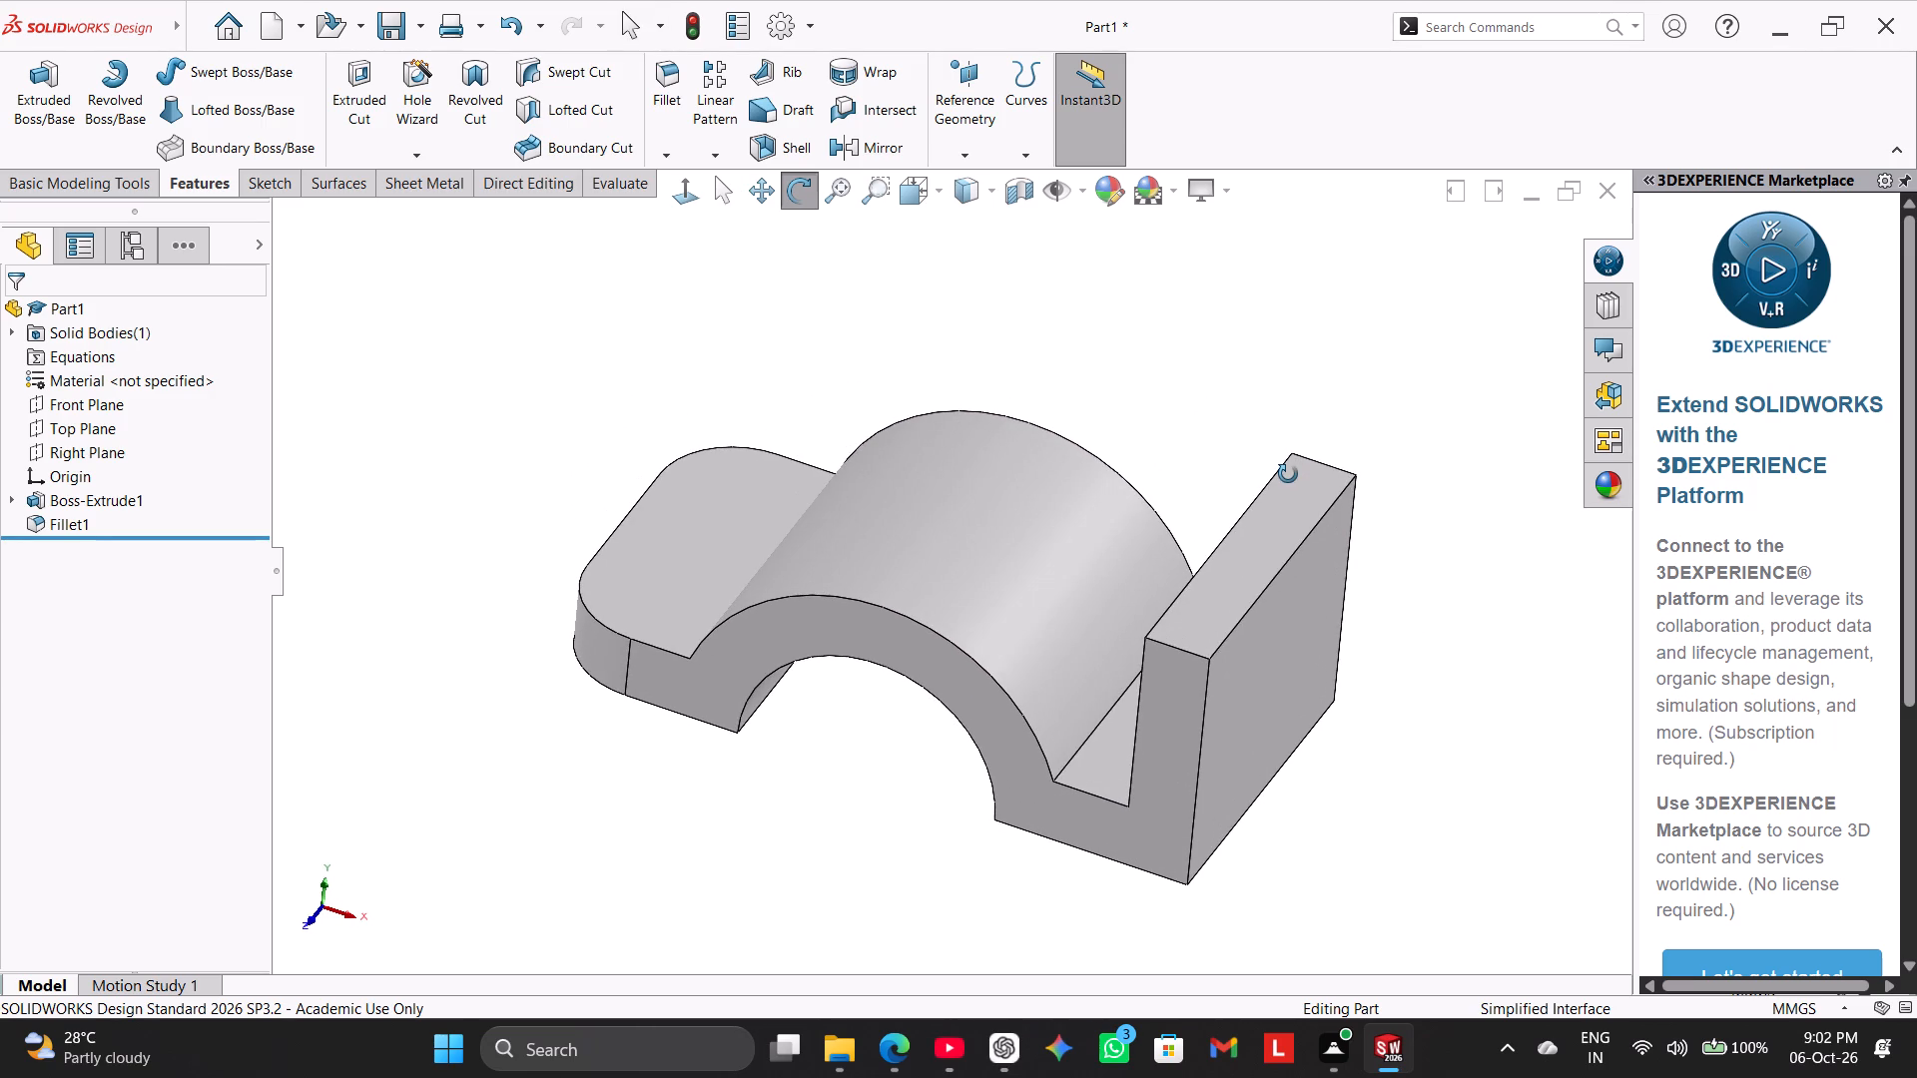
{"action": "middle_click_drag", "start_coordinate": [1288, 474], "coordinate": [1284, 490]}
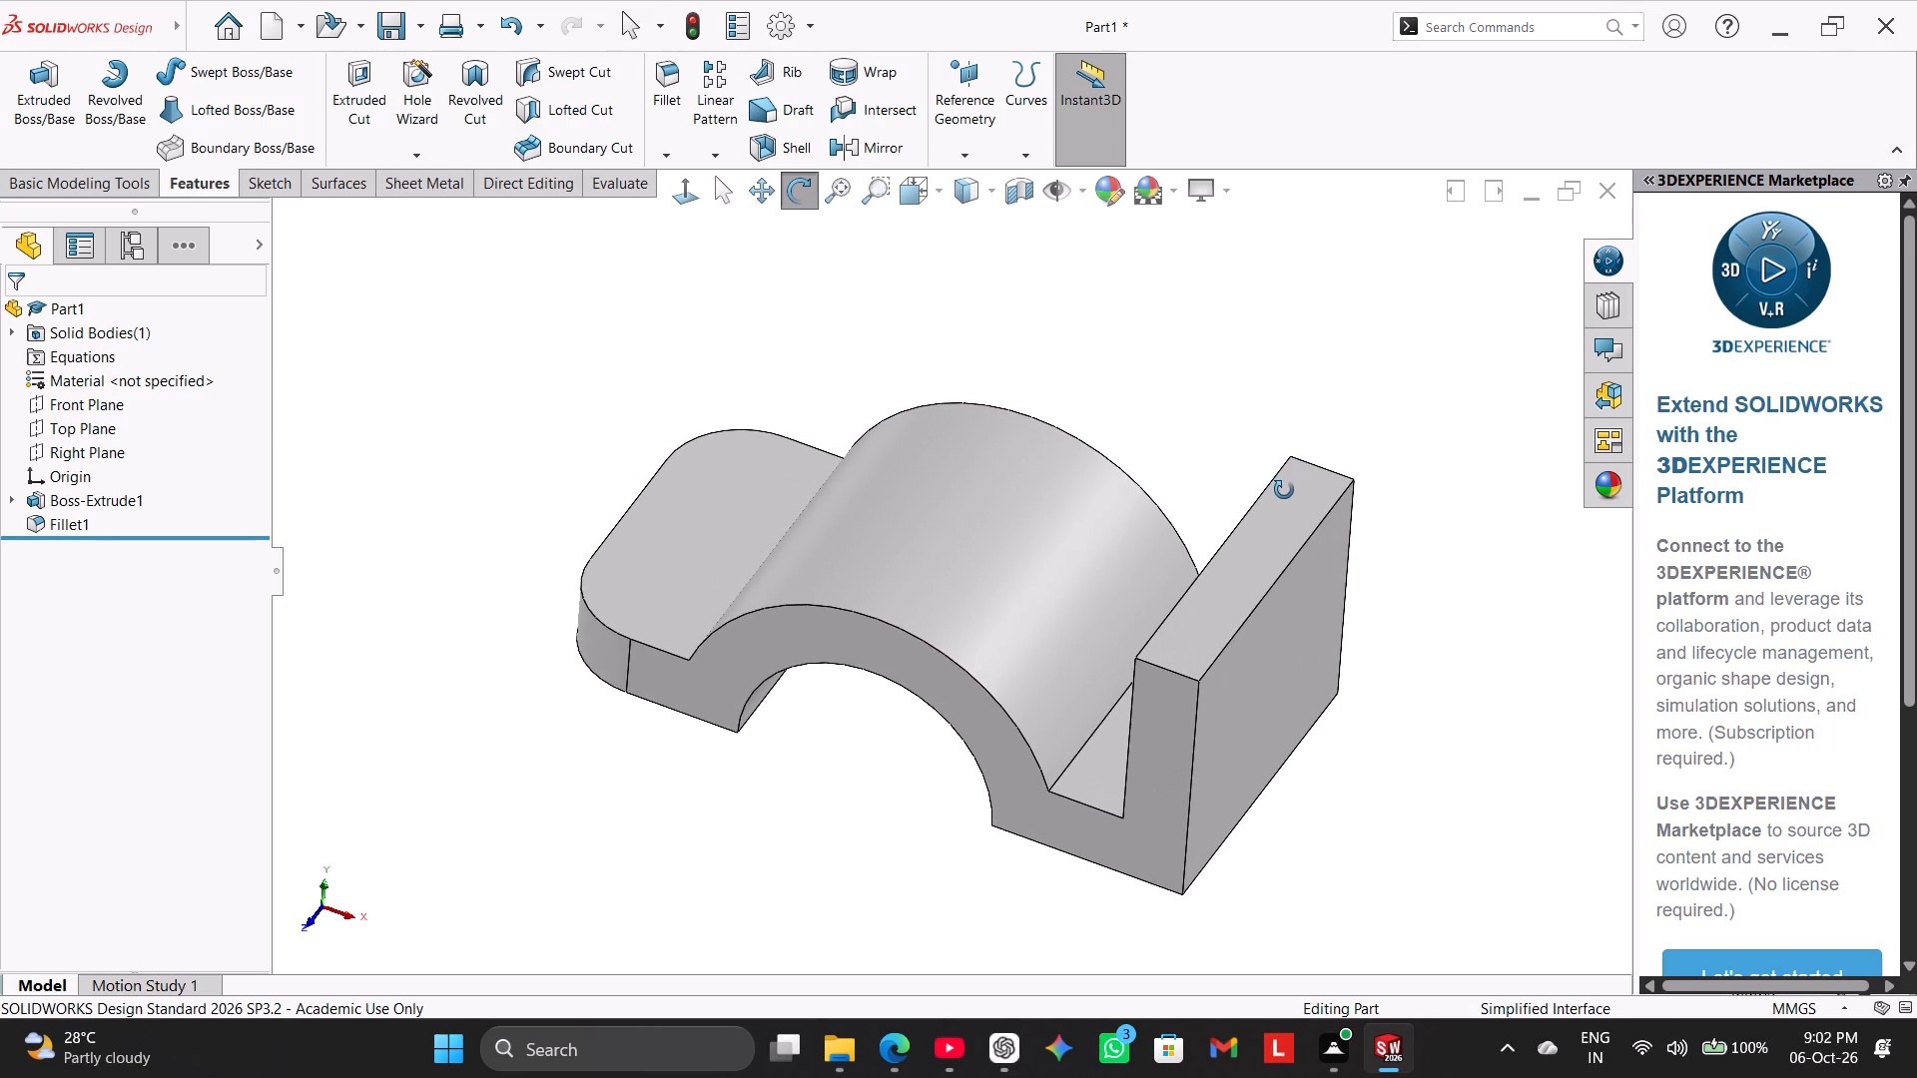
{"action": "middle_click_drag", "start_coordinate": [1284, 490], "coordinate": [1274, 511]}
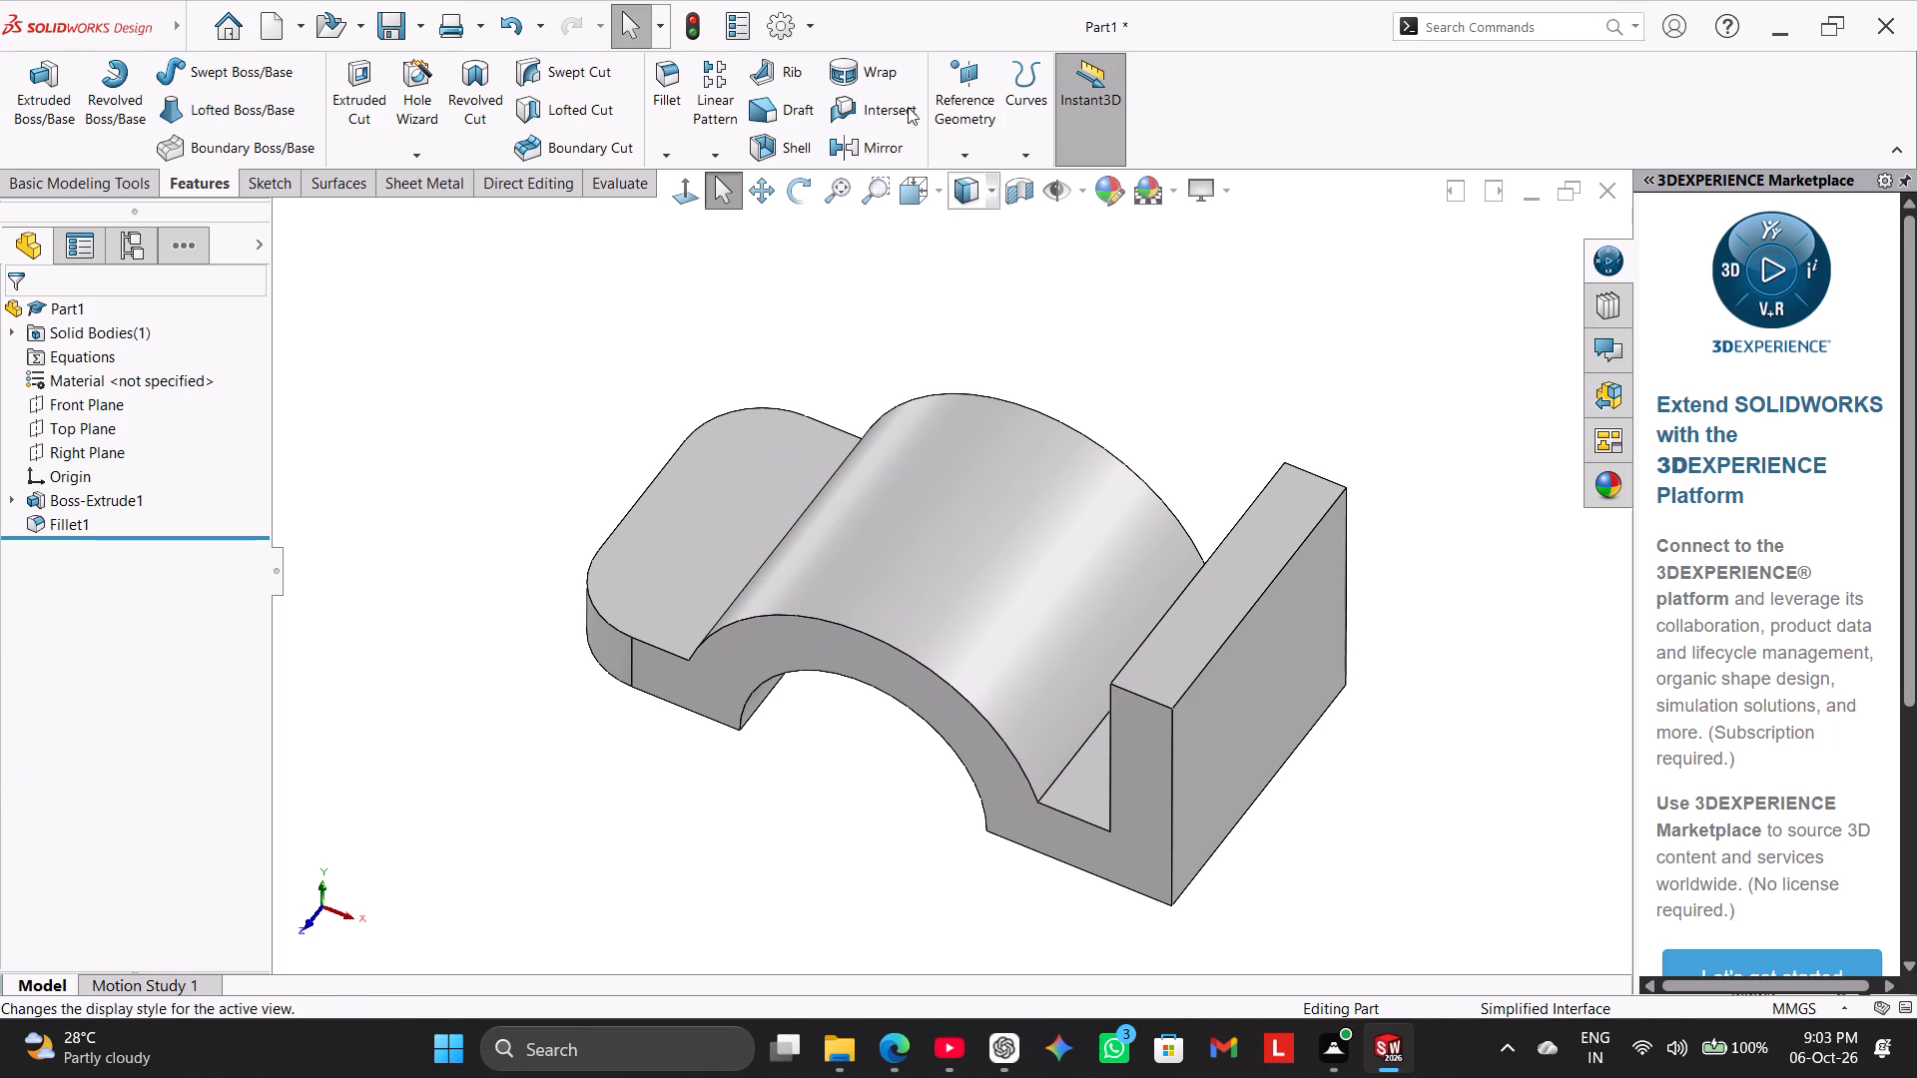
{"action": "left_click", "coordinate": [656, 82]}
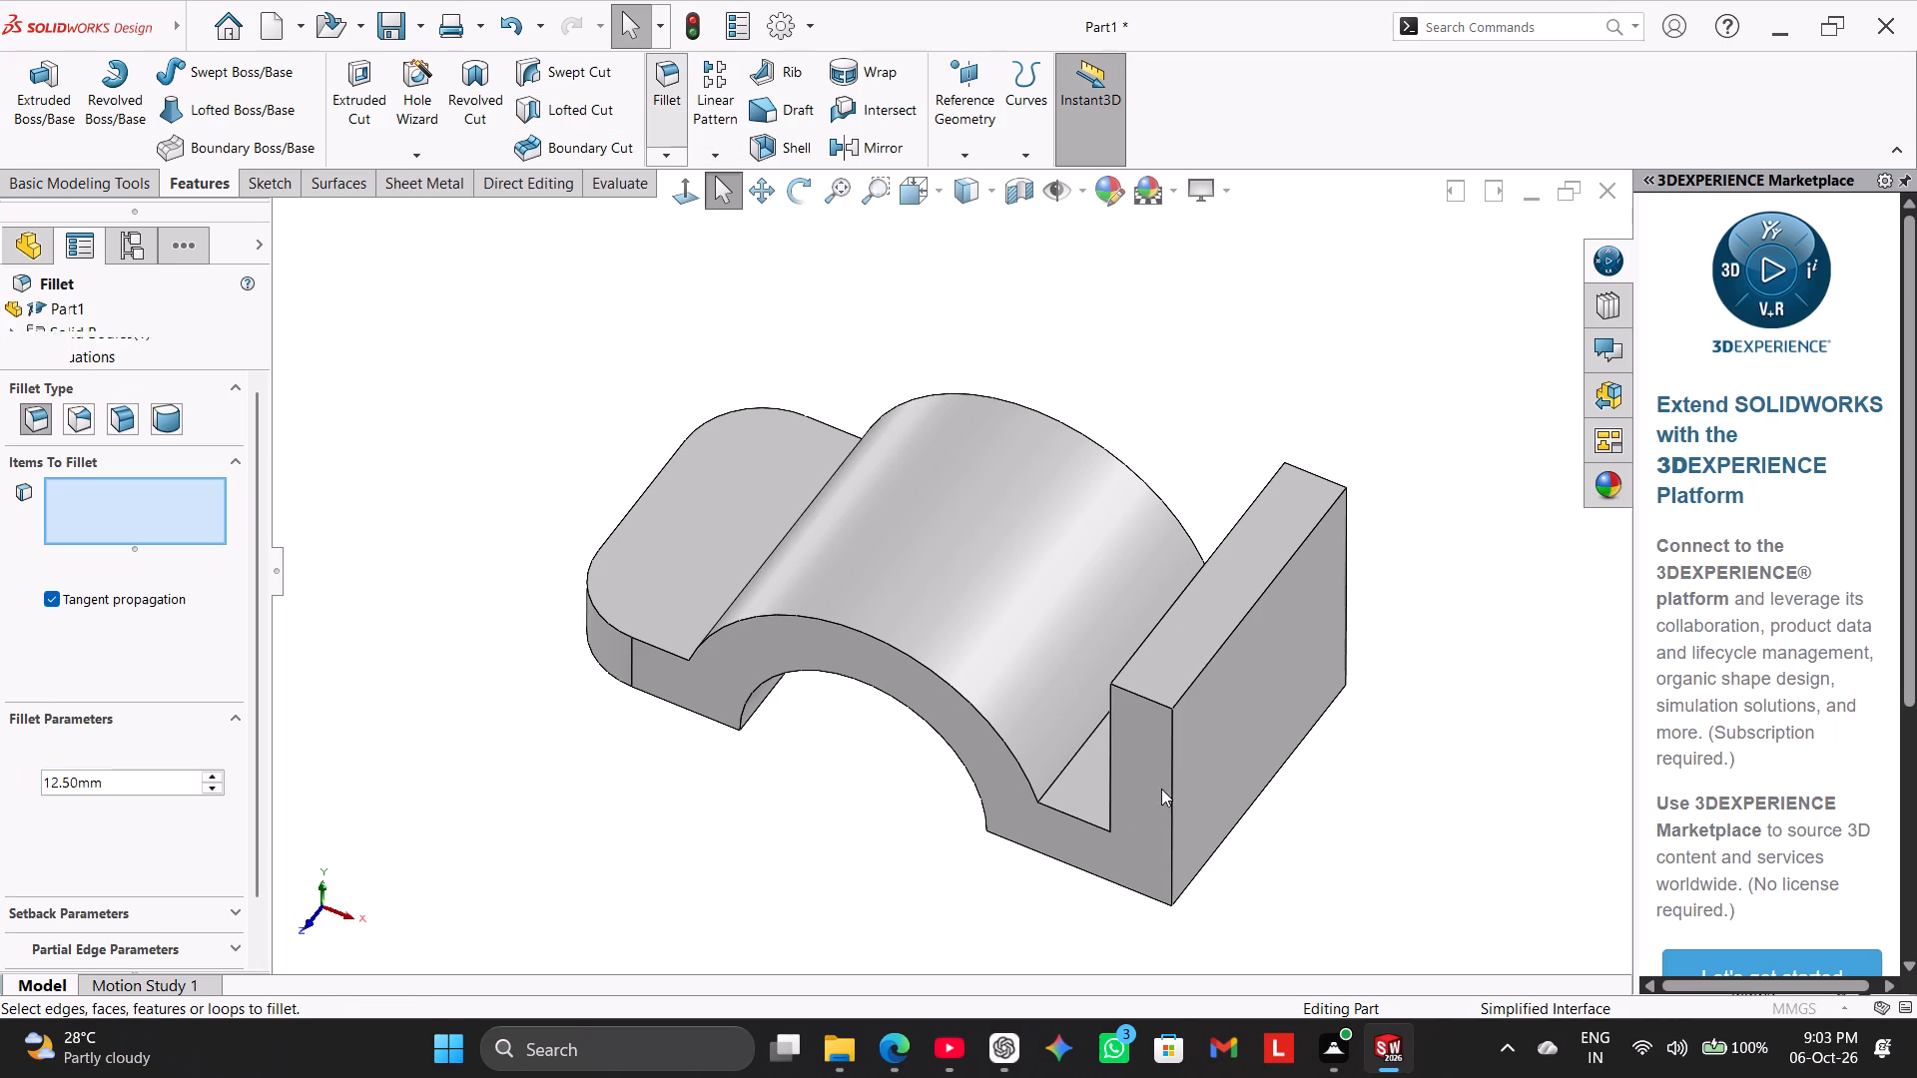
{"action": "left_click", "coordinate": [1150, 698]}
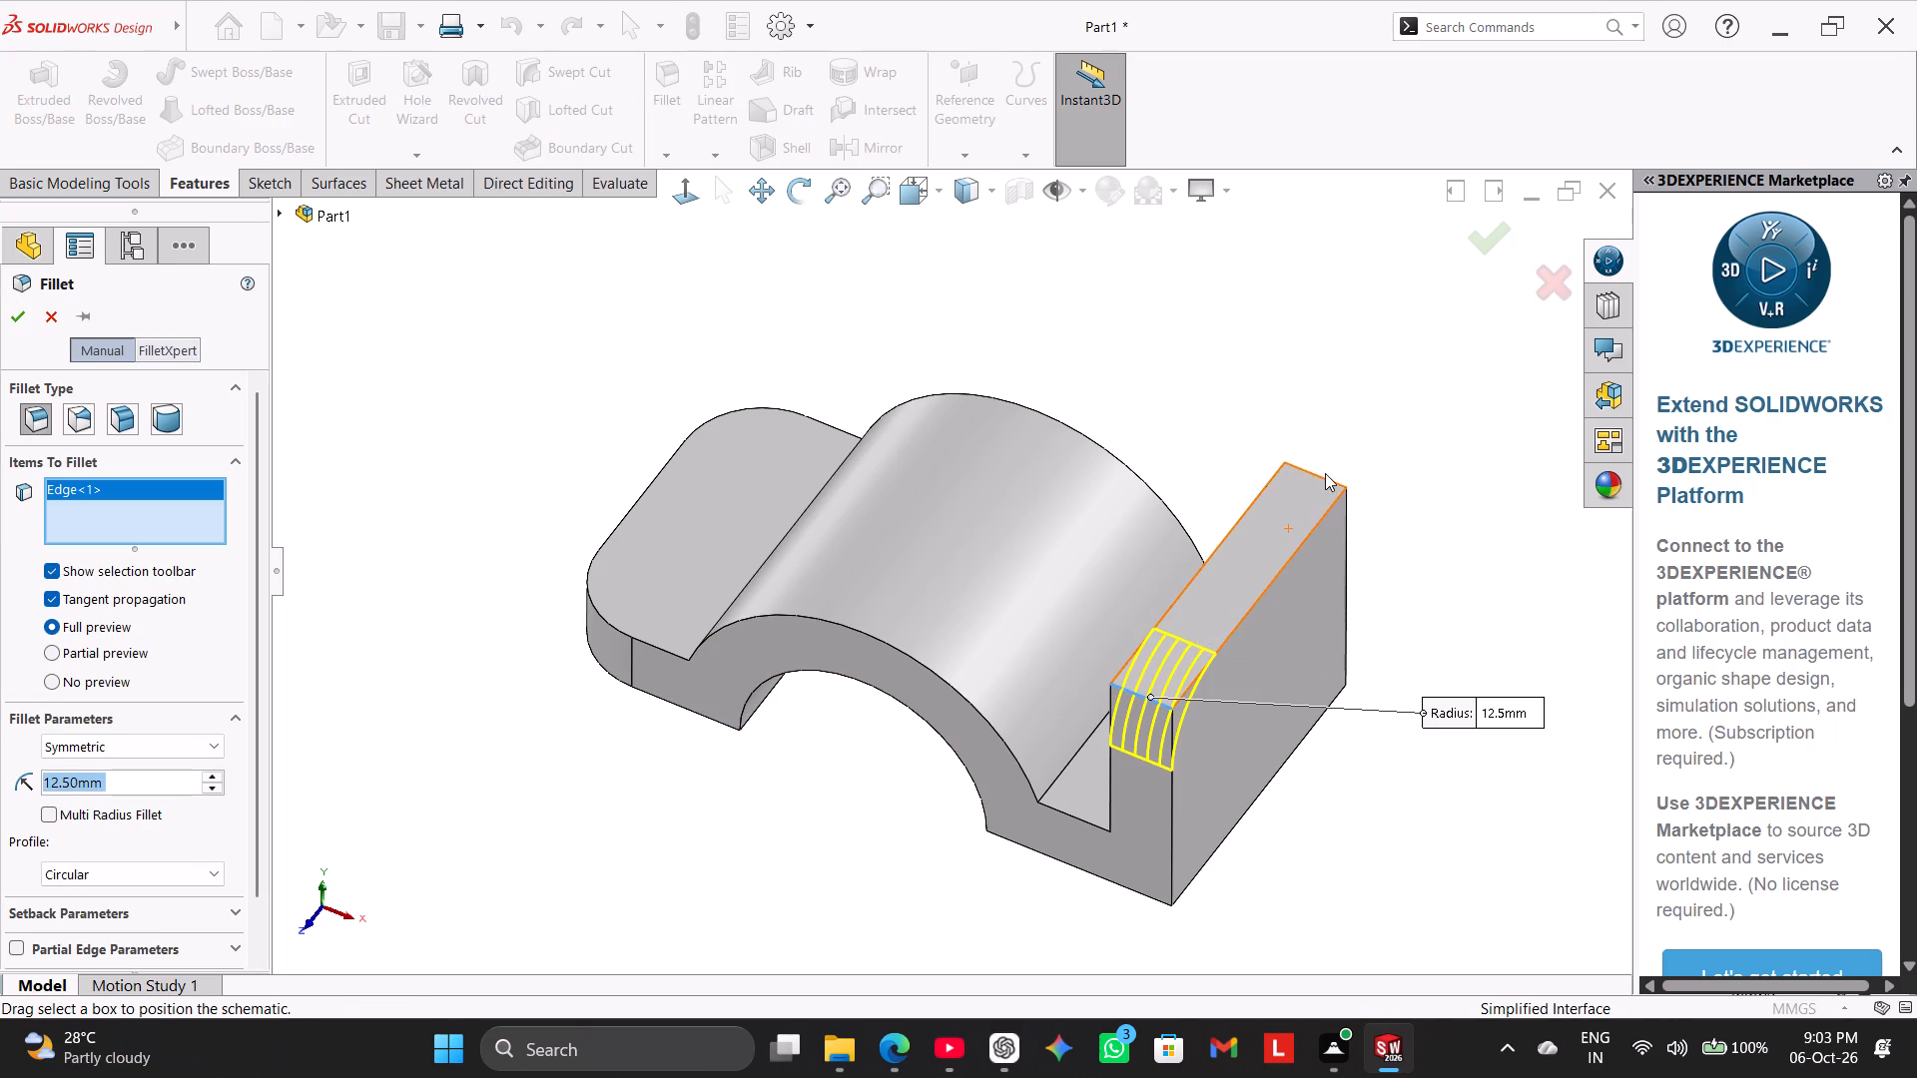
{"action": "left_click", "coordinate": [1325, 481]}
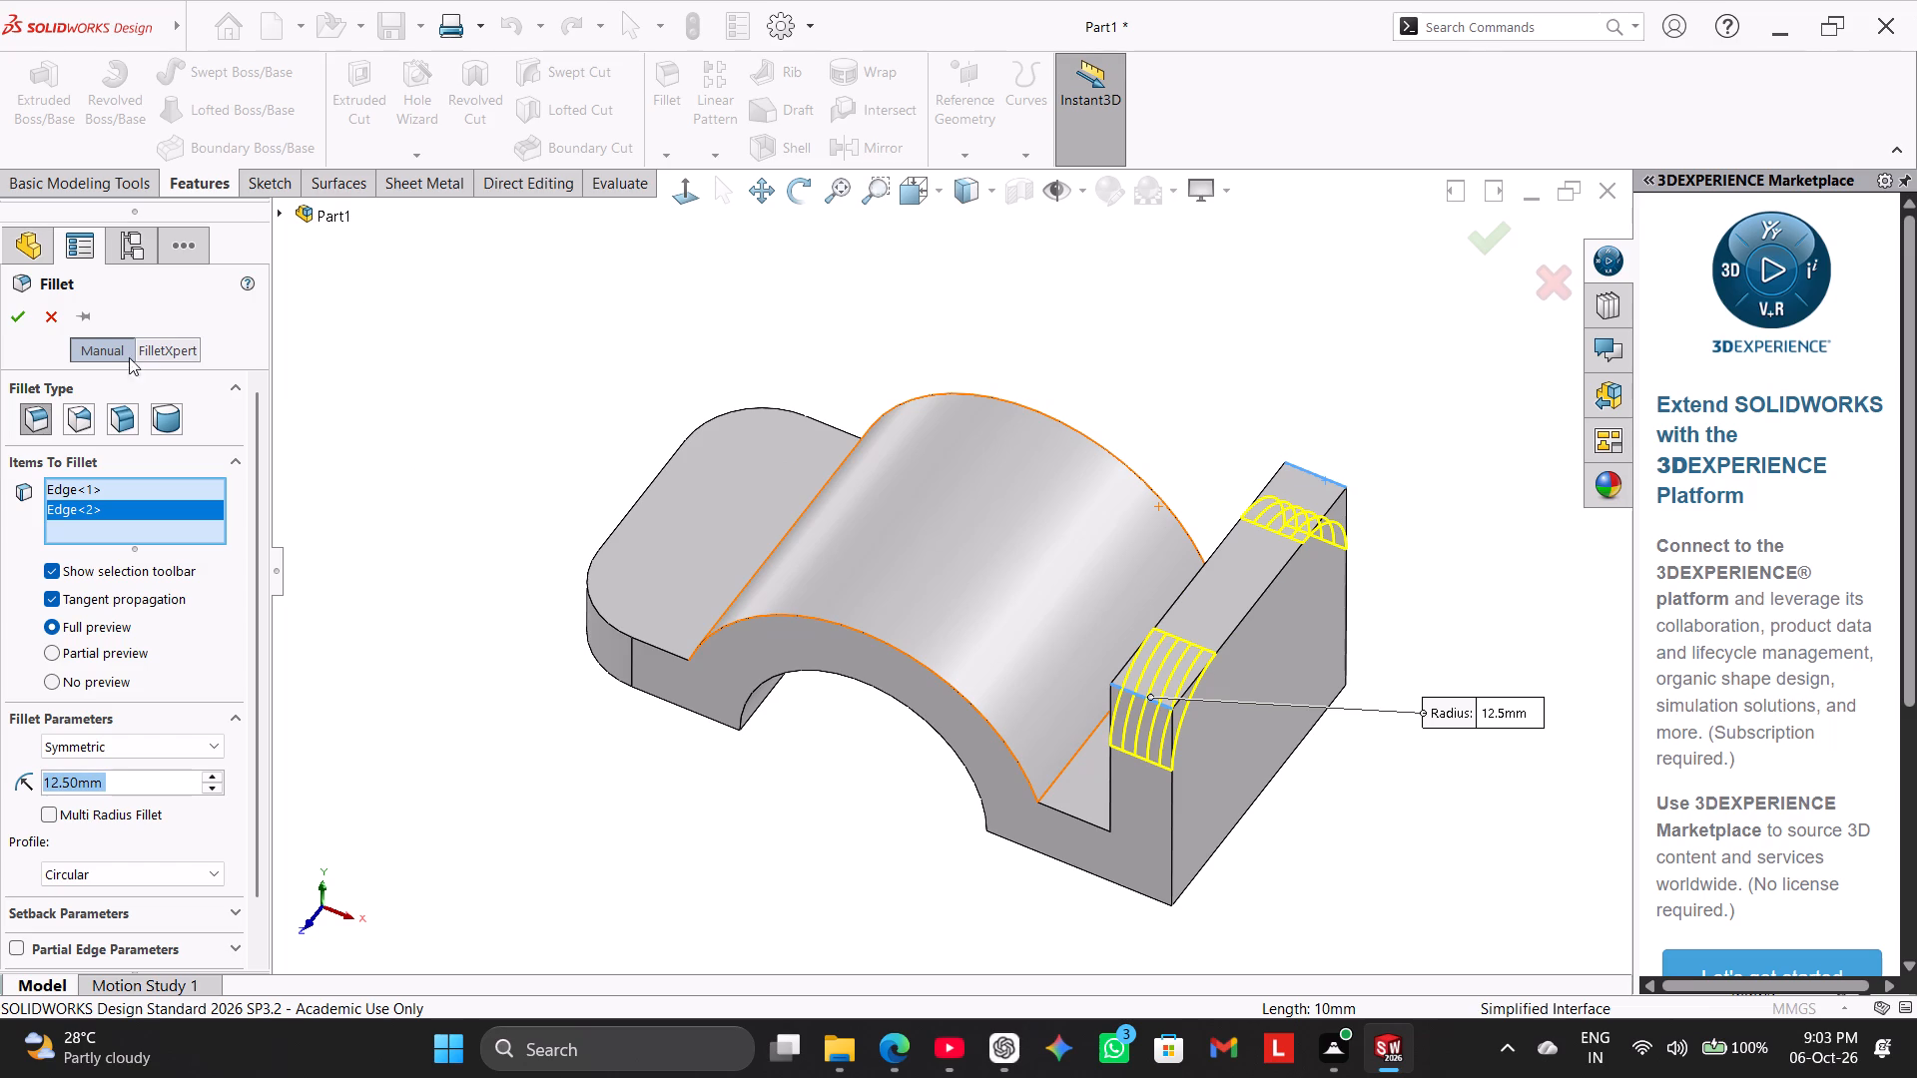
{"action": "left_click", "coordinate": [16, 325]}
{"action": "left_click", "coordinate": [516, 419]}
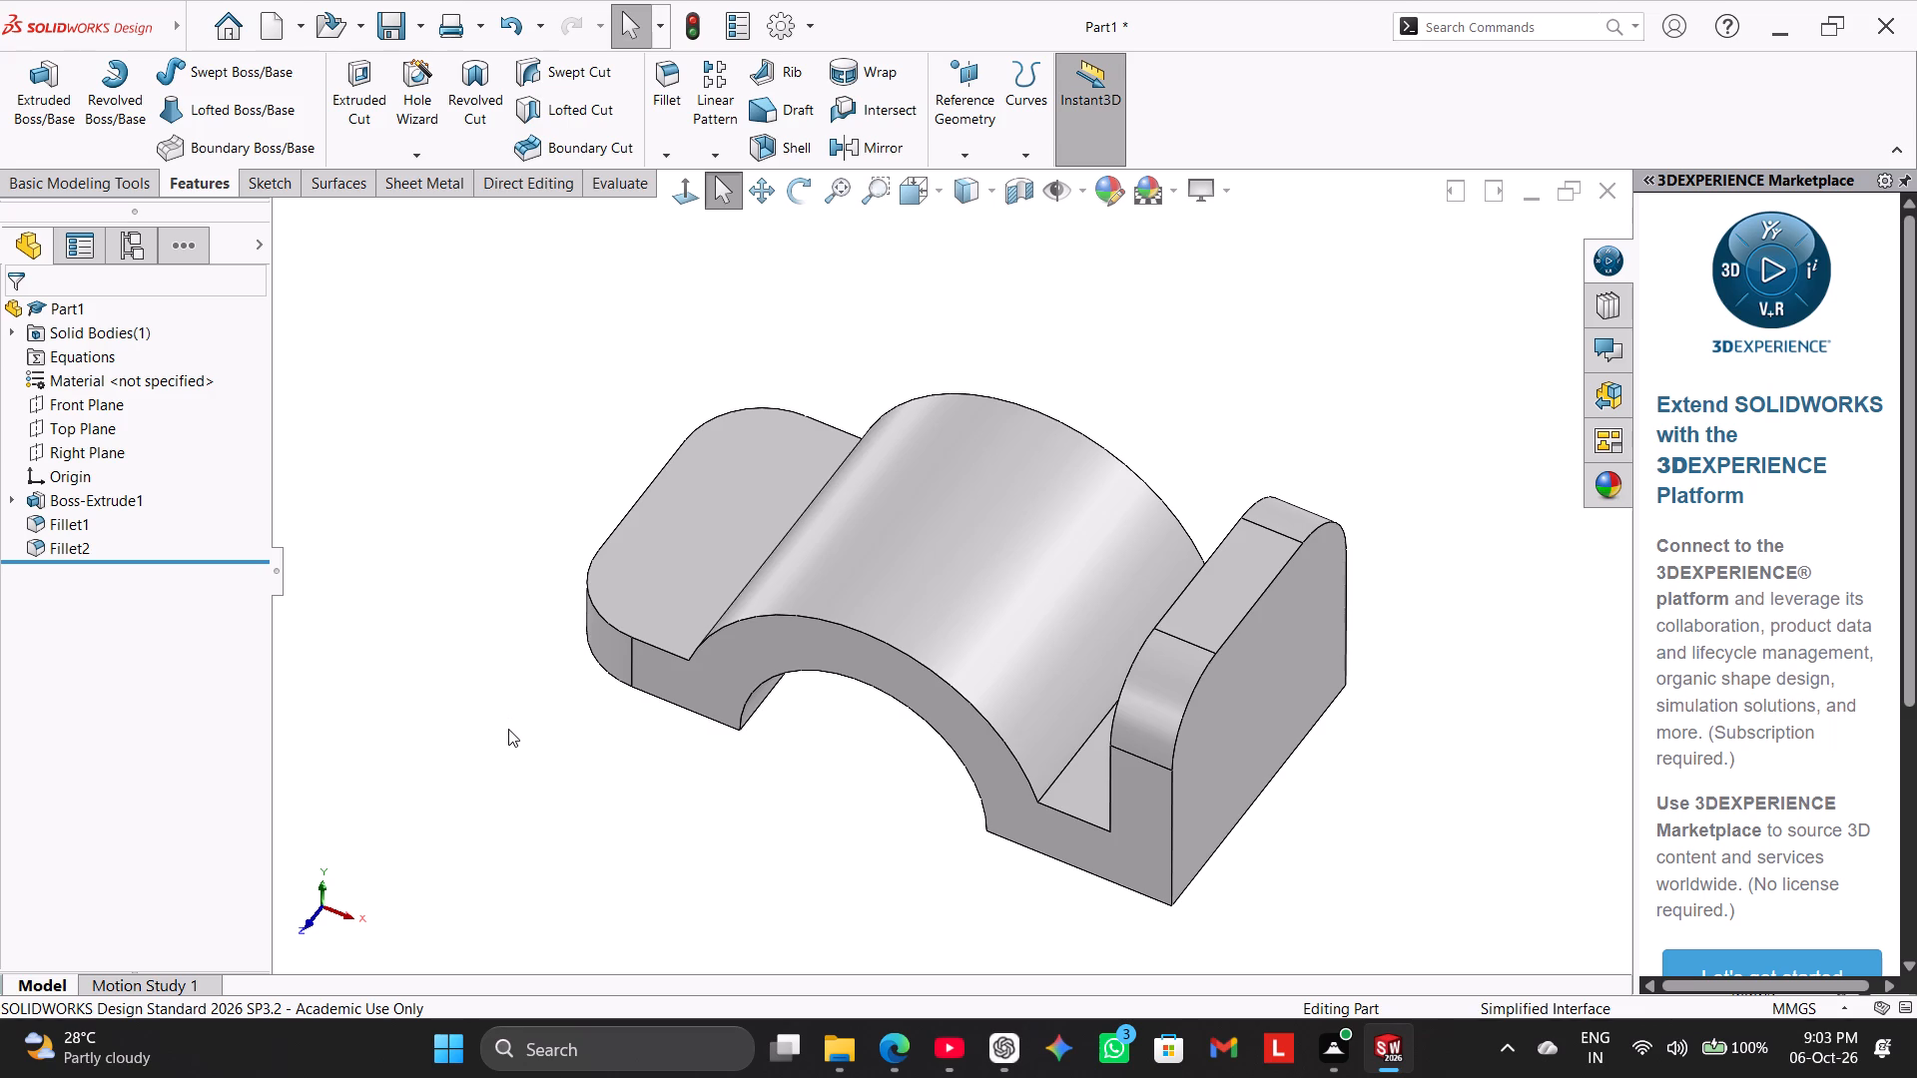
Sketch two circles, radii about 5.4 mm and 6 mm, on the flat extension's top face, centred on its two corner fillets.
{"action": "middle_click_drag", "start_coordinate": [508, 729], "coordinate": [546, 777]}
{"action": "right_click", "coordinate": [646, 553]}
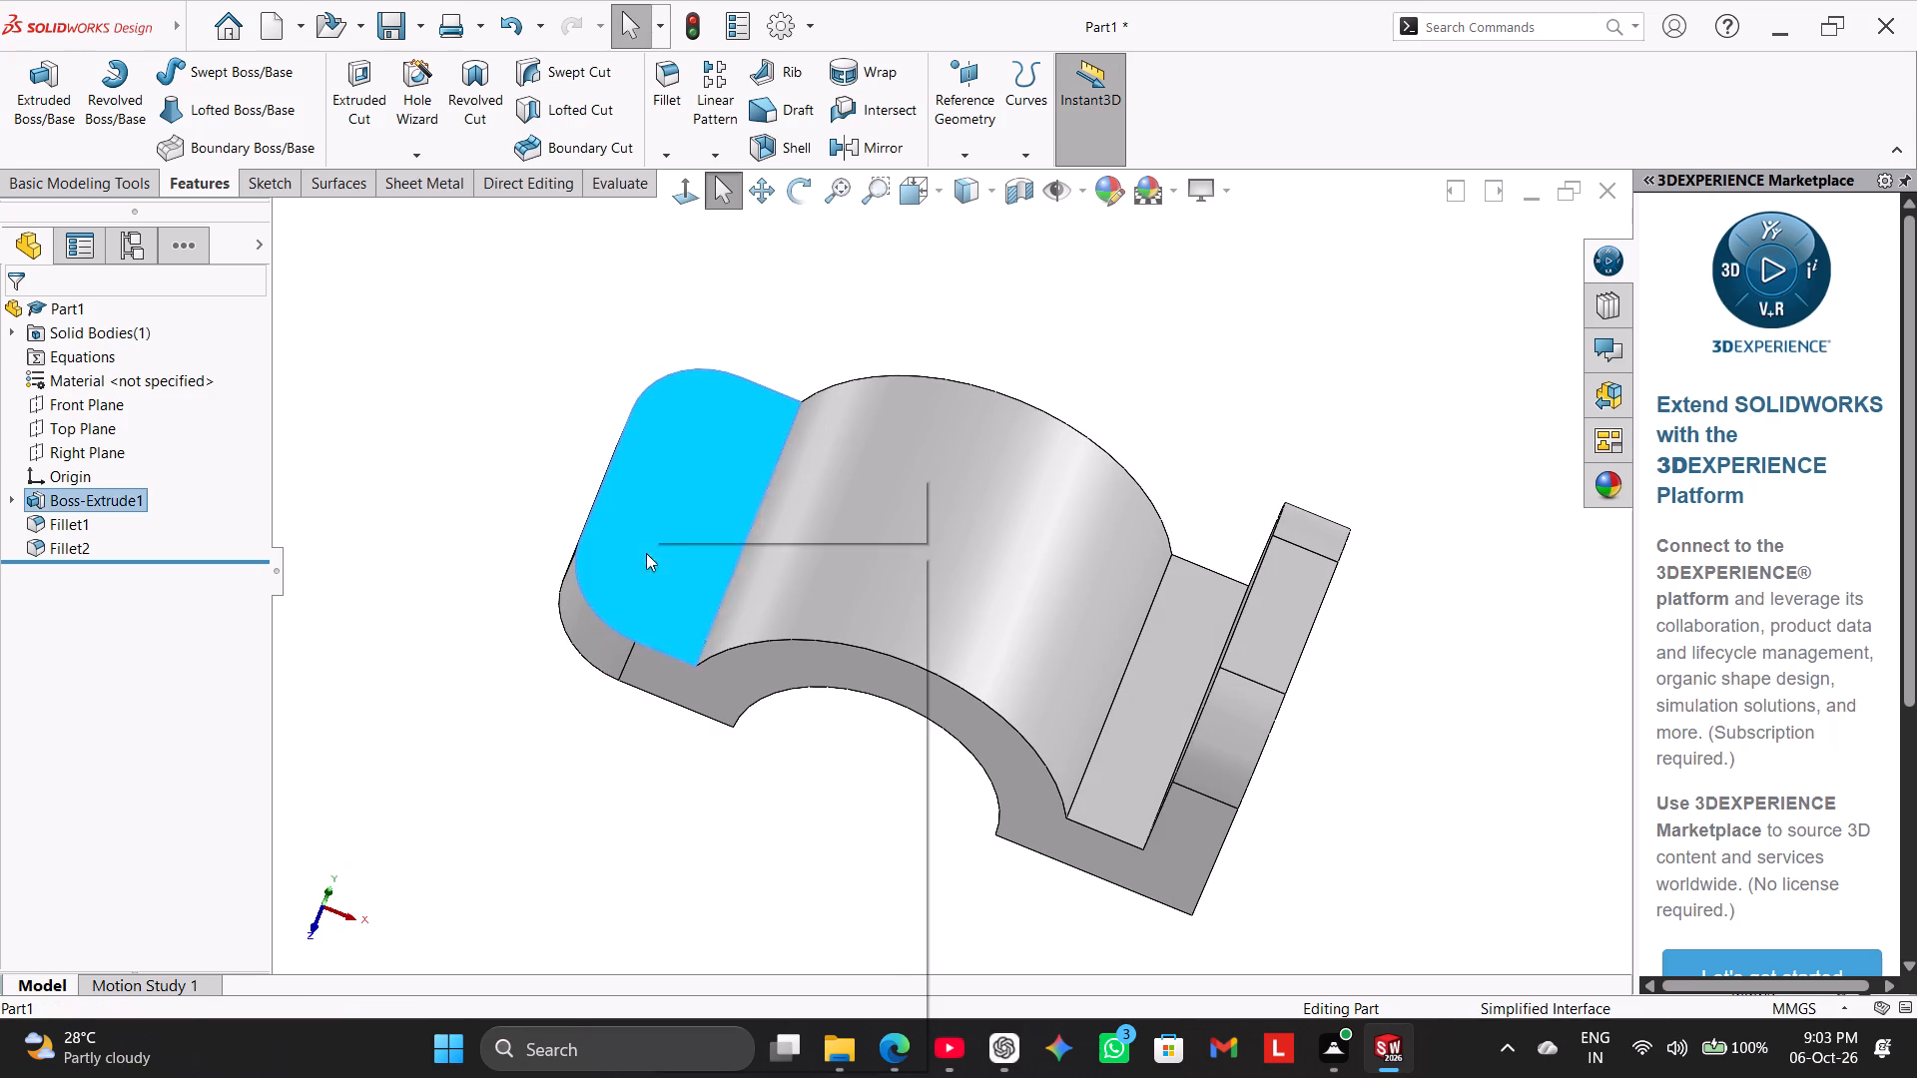
{"action": "left_click", "coordinate": [696, 526]}
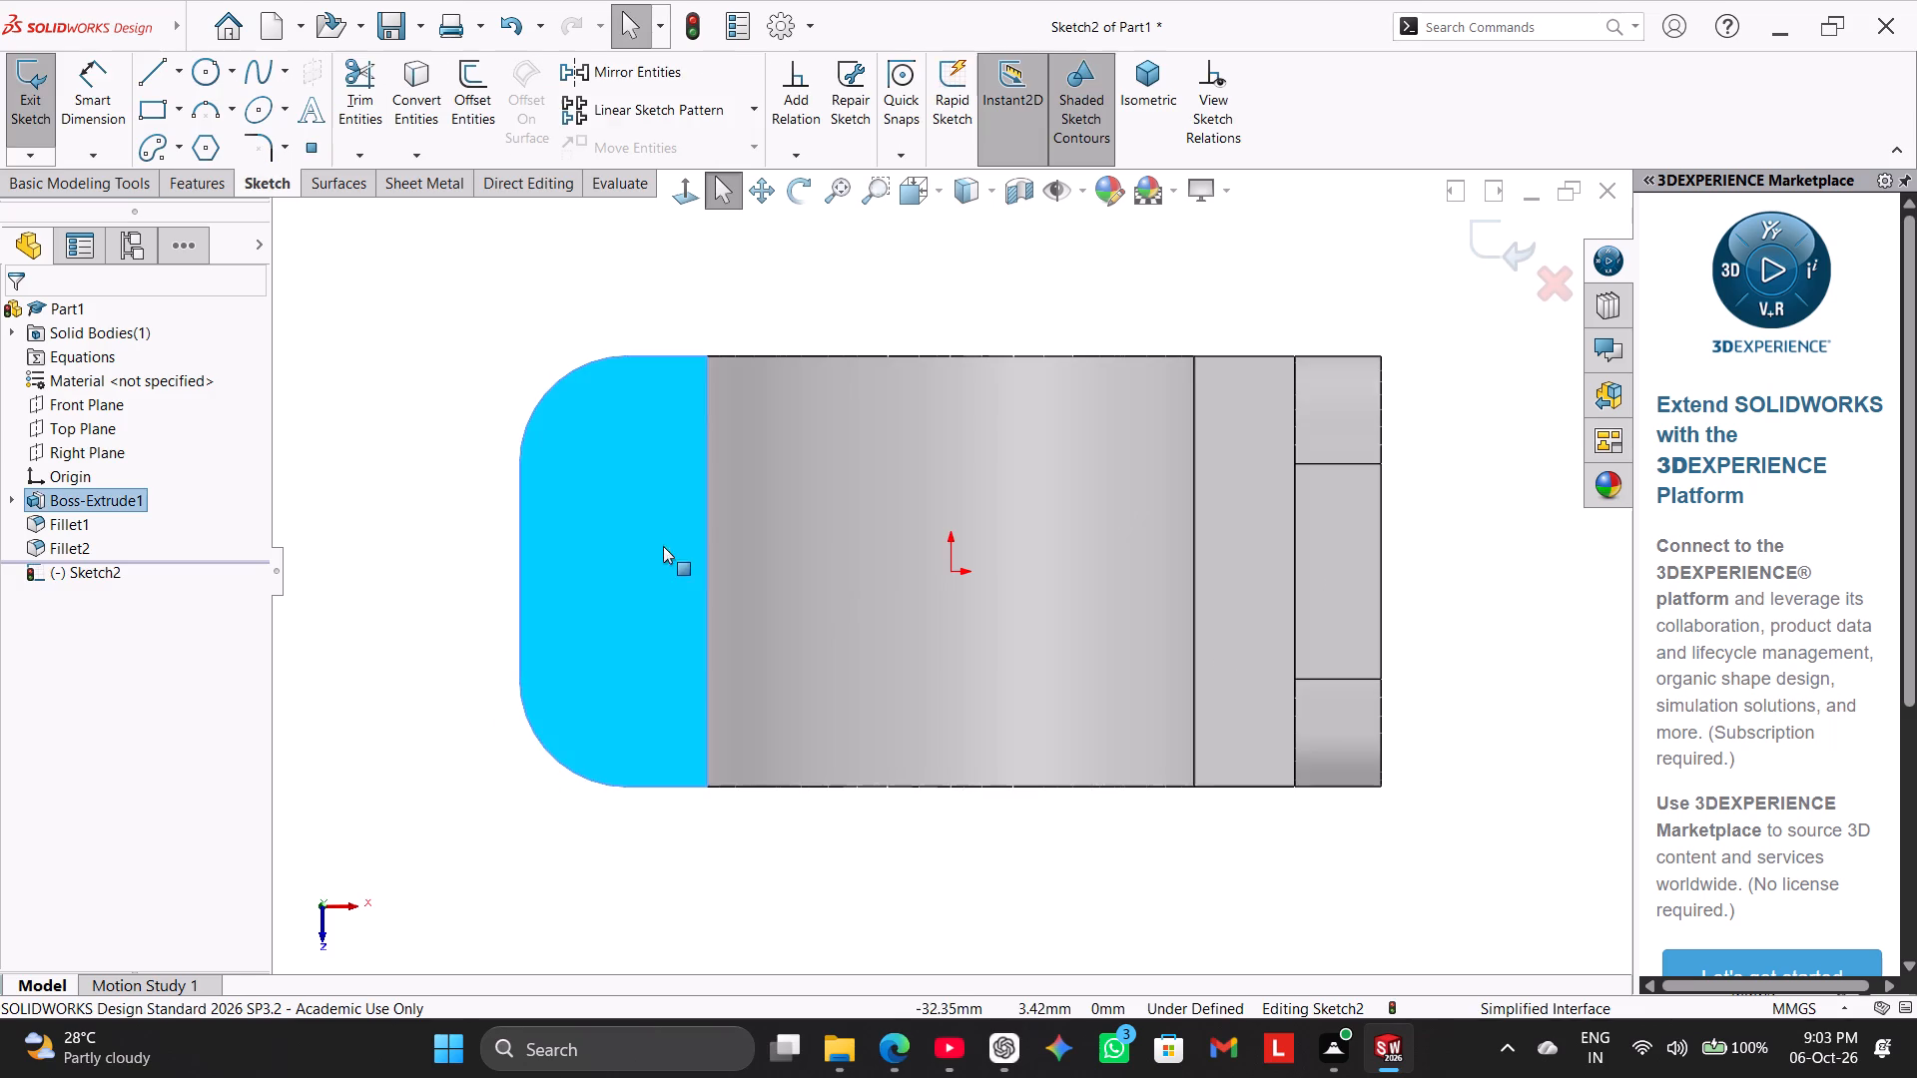
{"action": "left_click", "coordinate": [450, 435]}
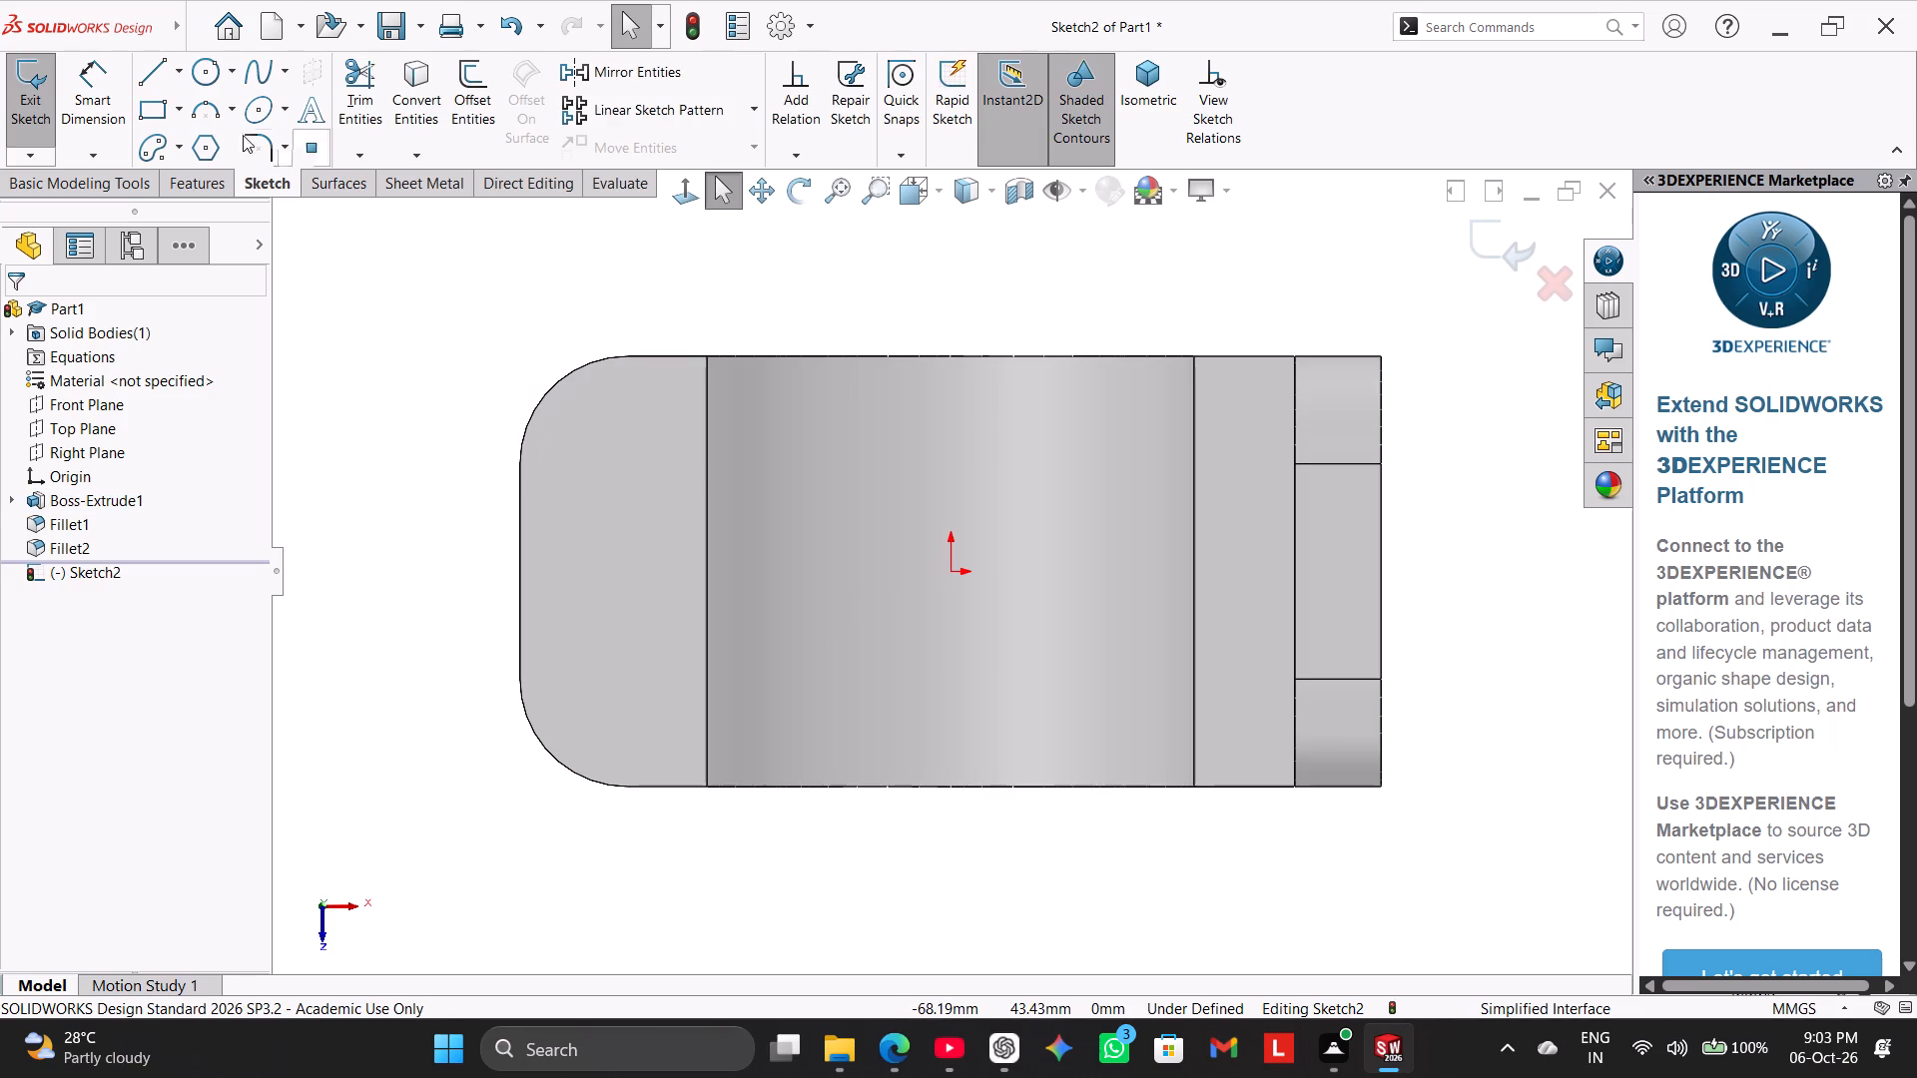
{"action": "left_click", "coordinate": [212, 74]}
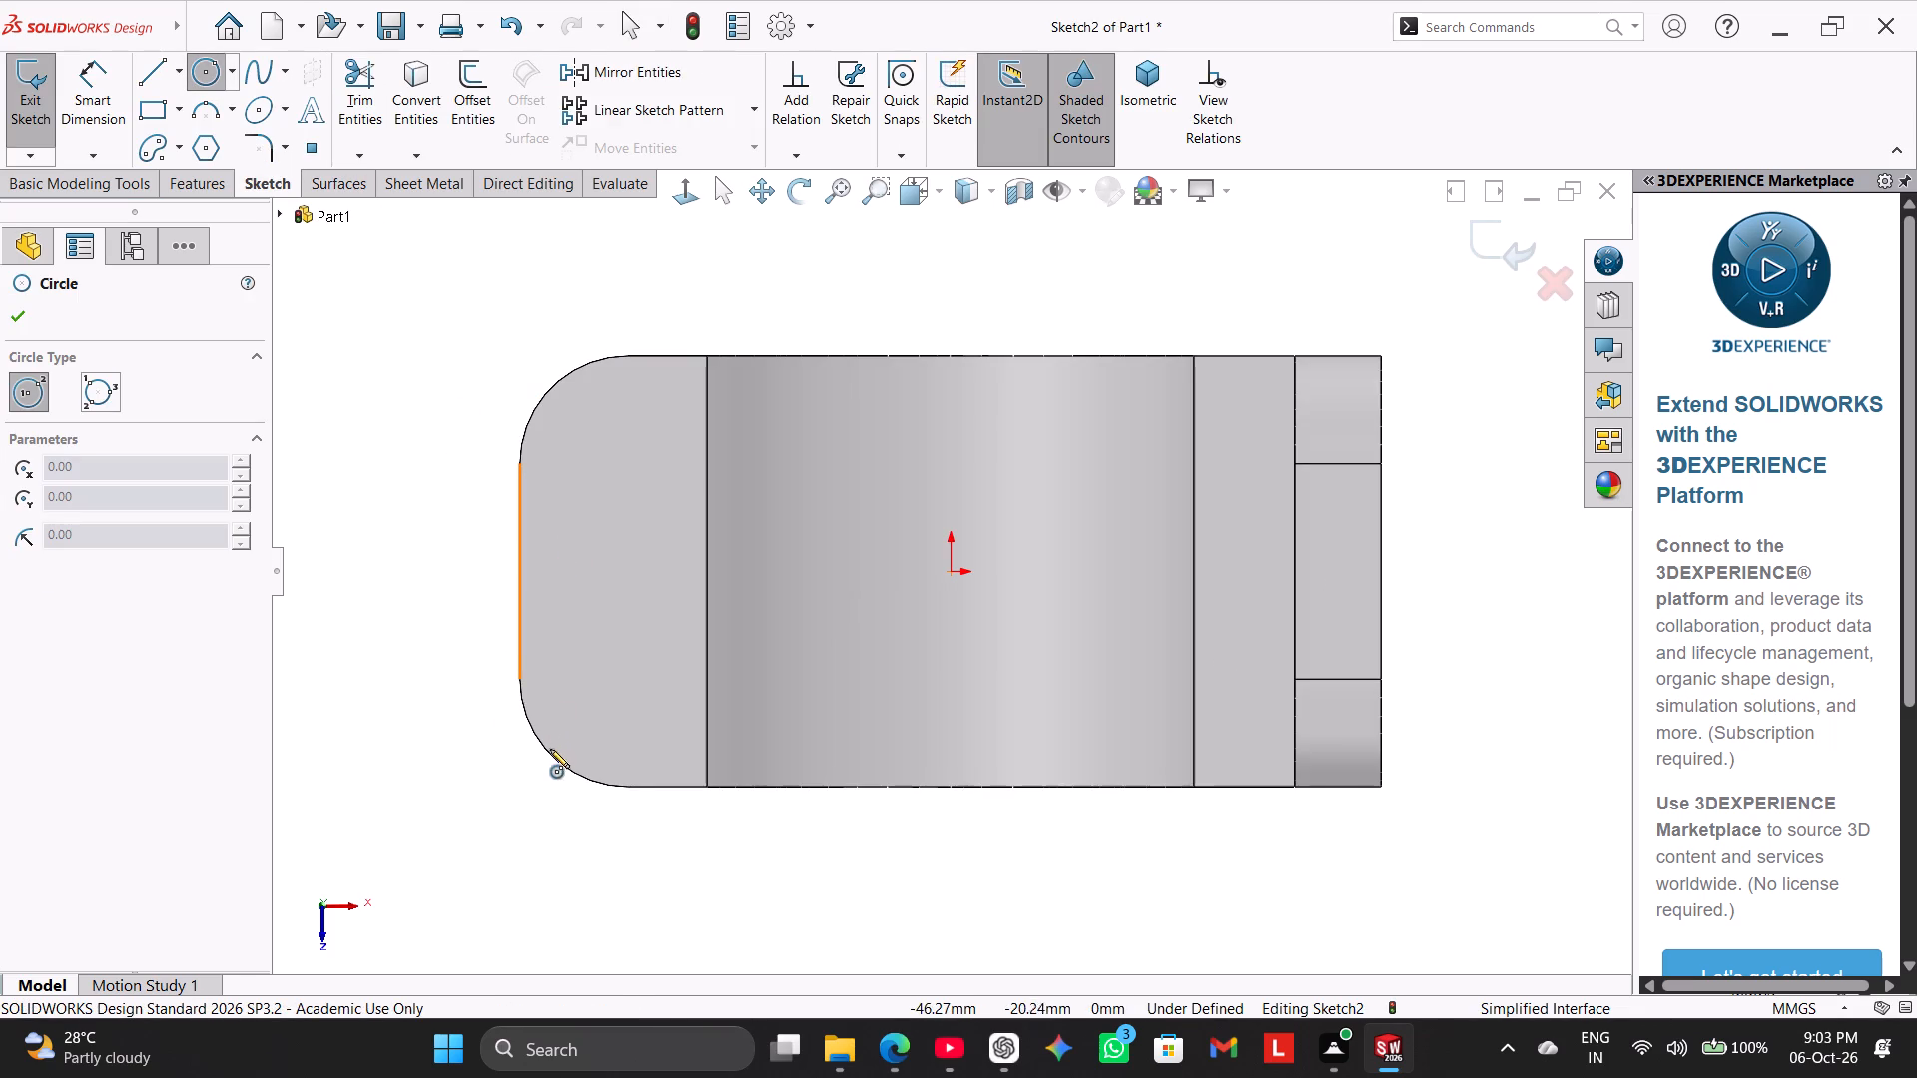
{"action": "left_click", "coordinate": [628, 679]}
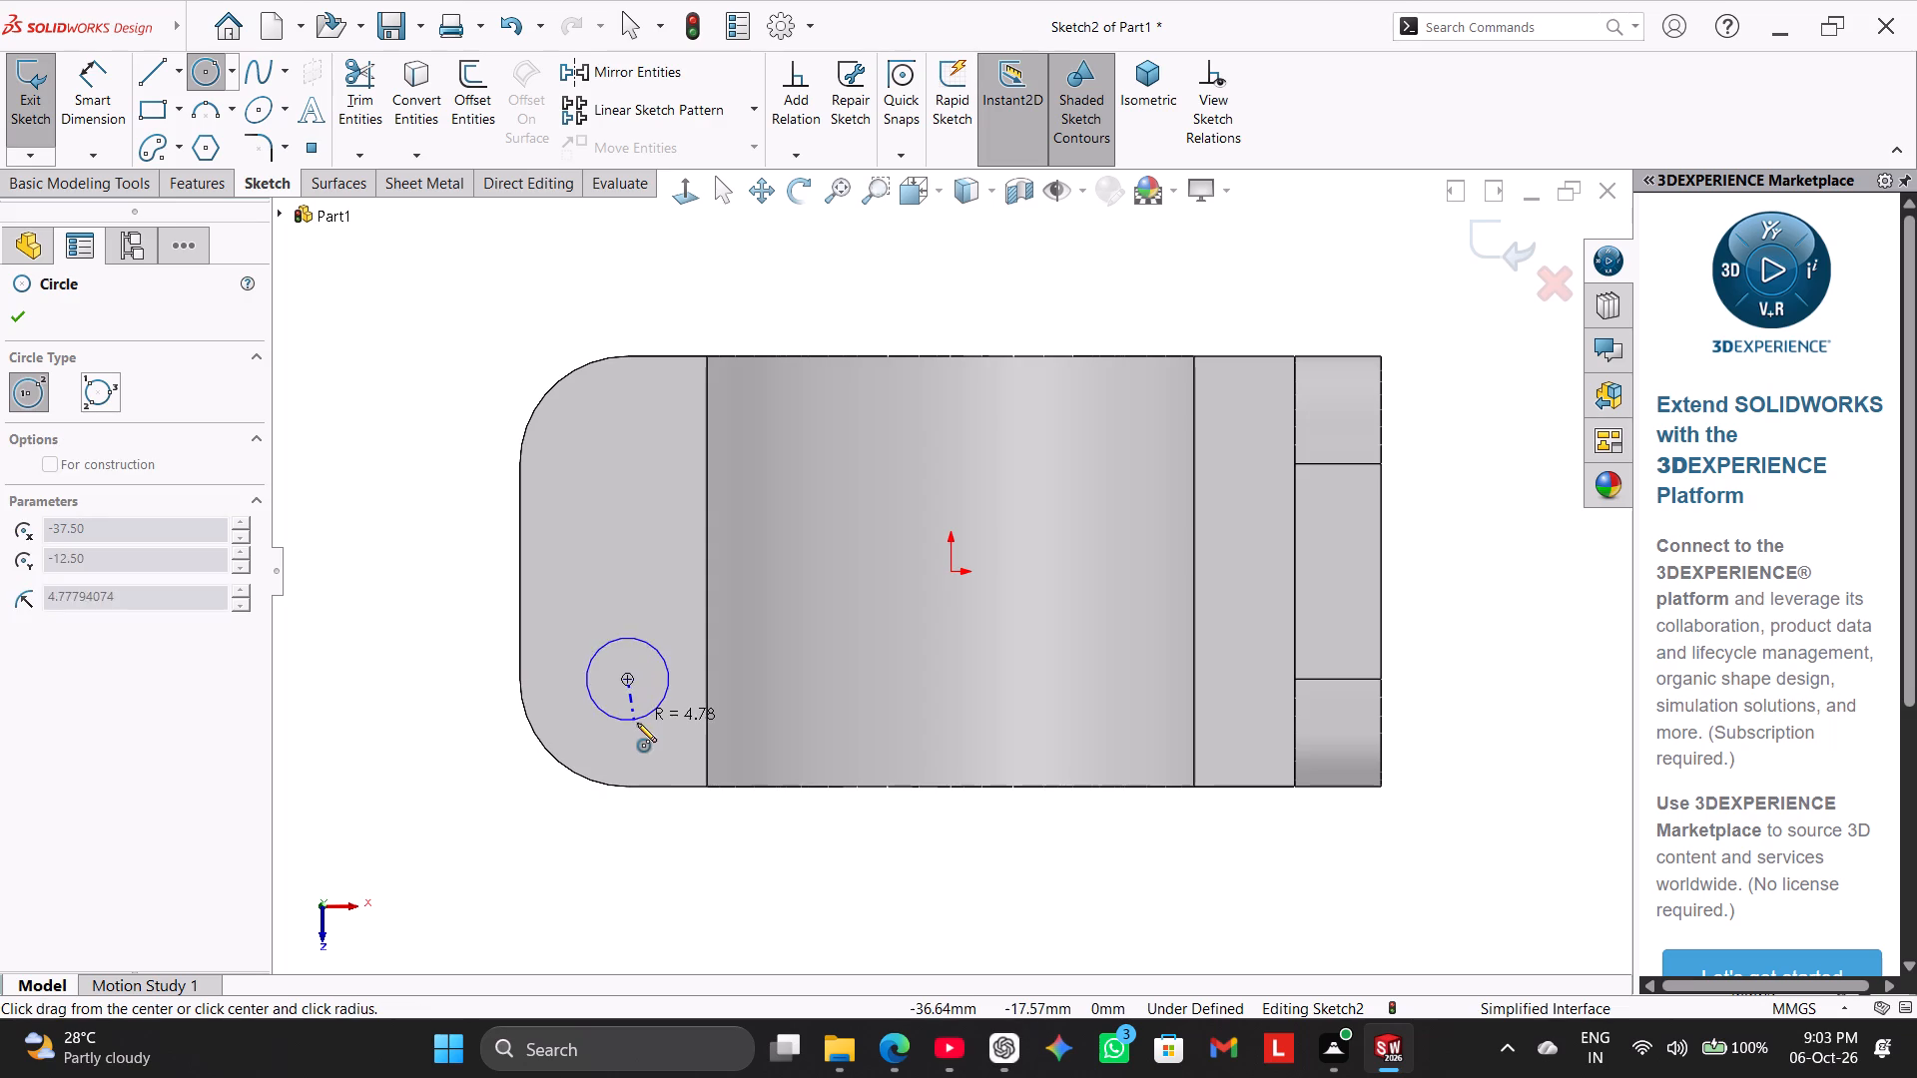
{"action": "left_click", "coordinate": [637, 725]}
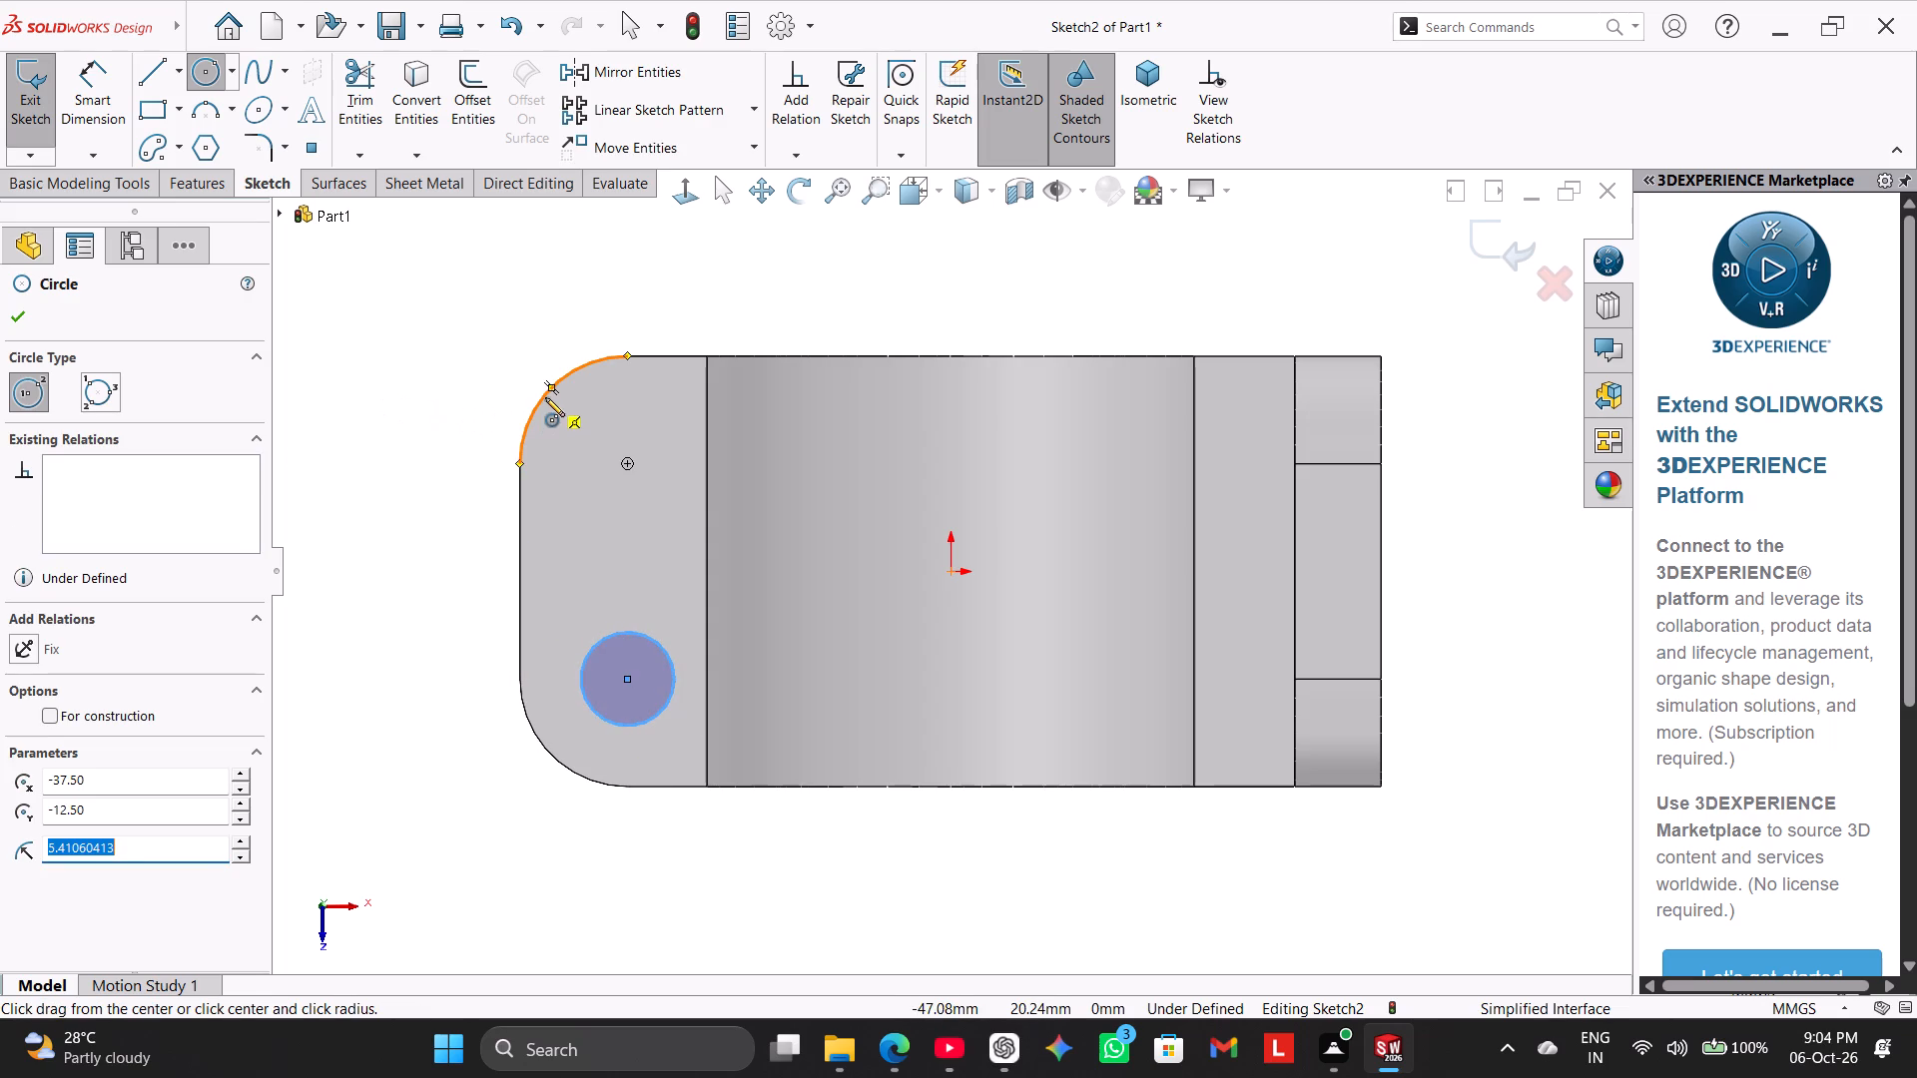
{"action": "left_click", "coordinate": [630, 464]}
{"action": "left_click", "coordinate": [636, 515]}
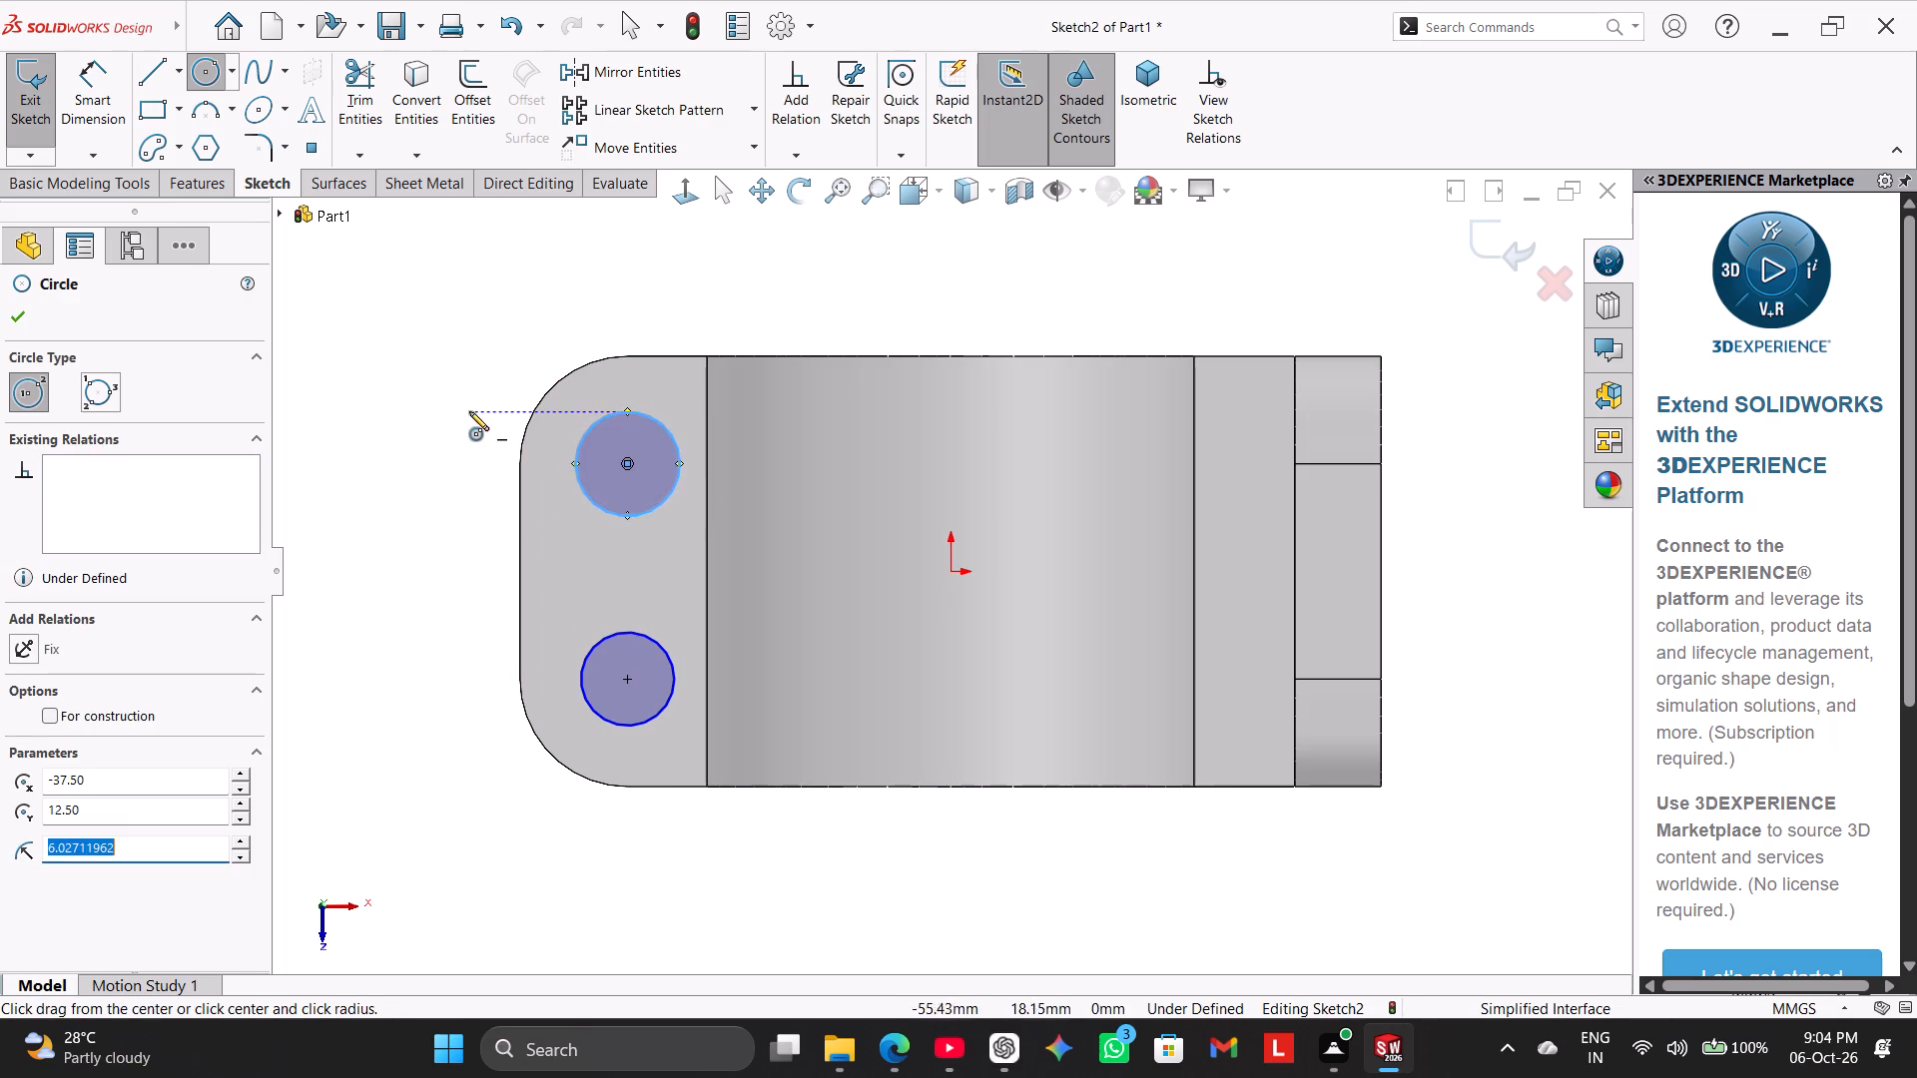
Dimension the smaller circle on the flat extension to a 10 mm diameter.
{"action": "right_click", "coordinate": [469, 411]}
{"action": "left_click", "coordinate": [534, 431]}
{"action": "left_click", "coordinate": [111, 93]}
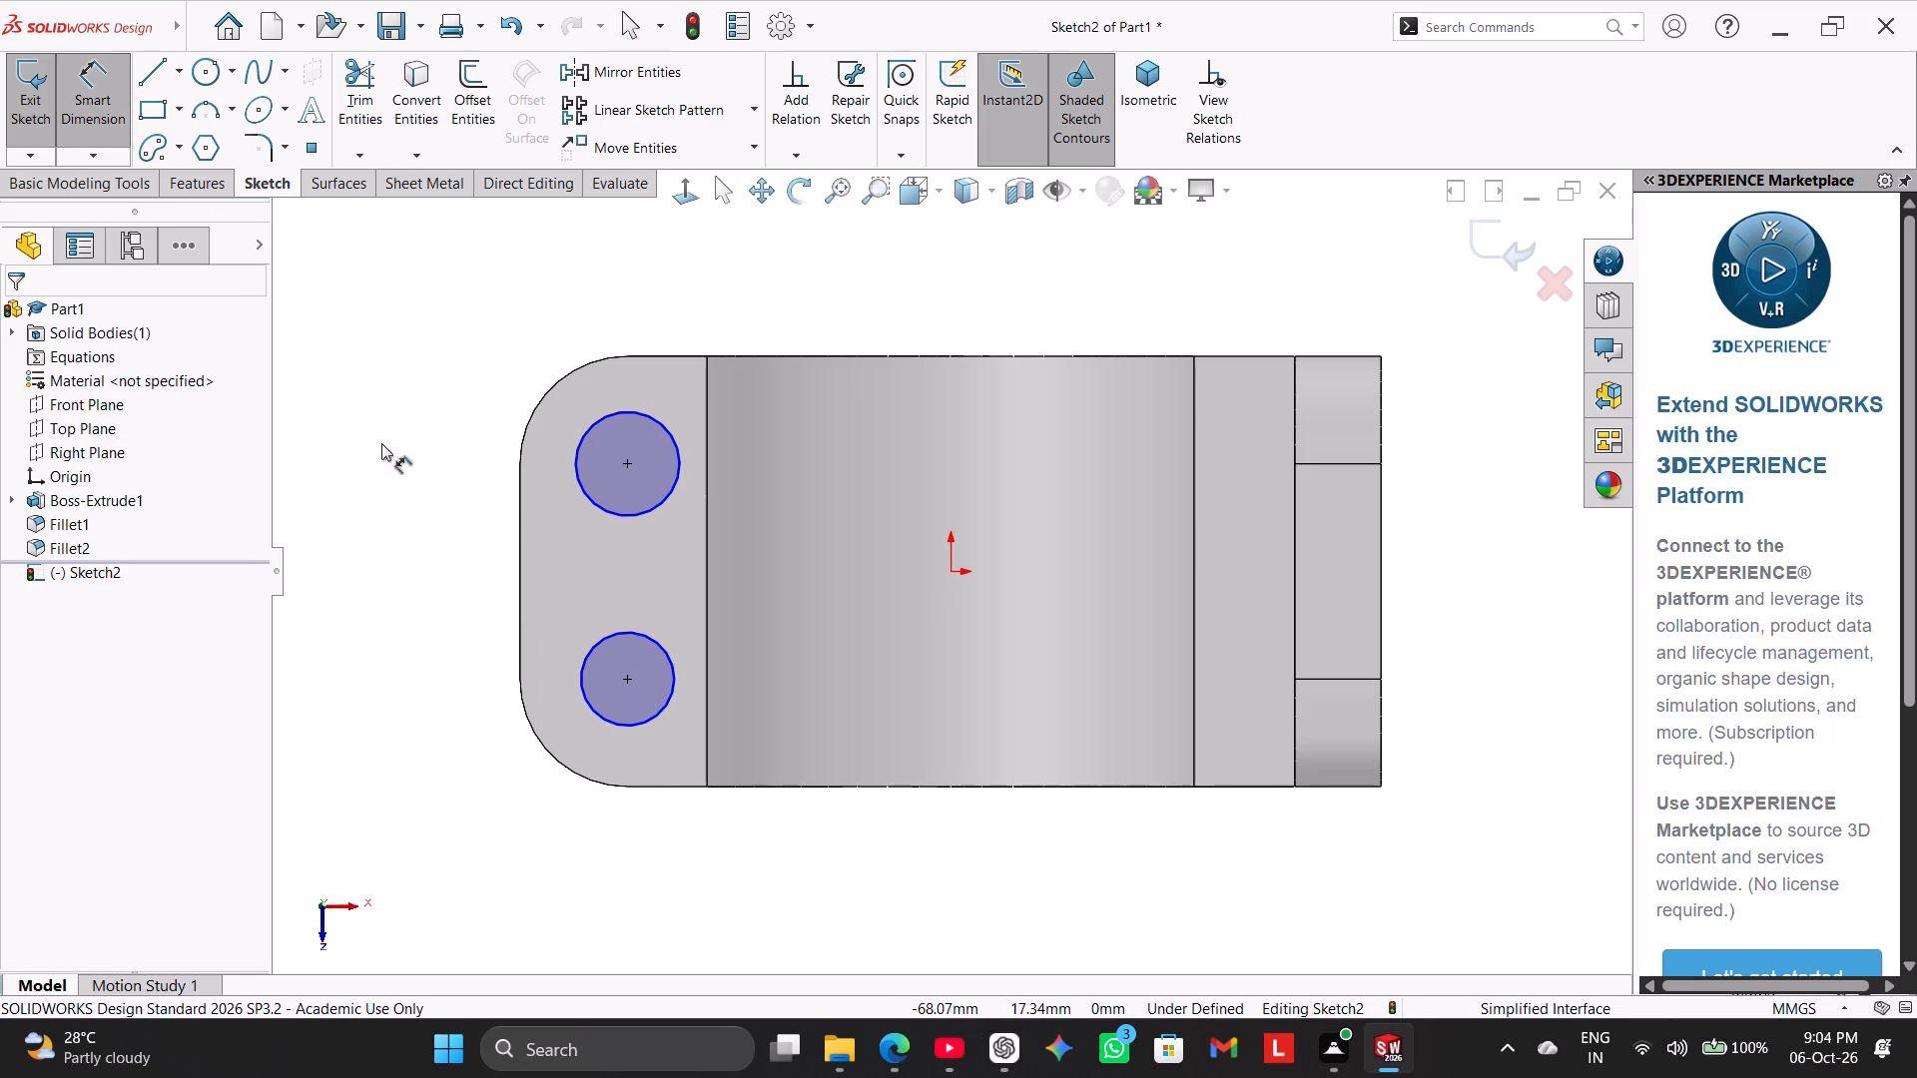
{"action": "left_click", "coordinate": [591, 714]}
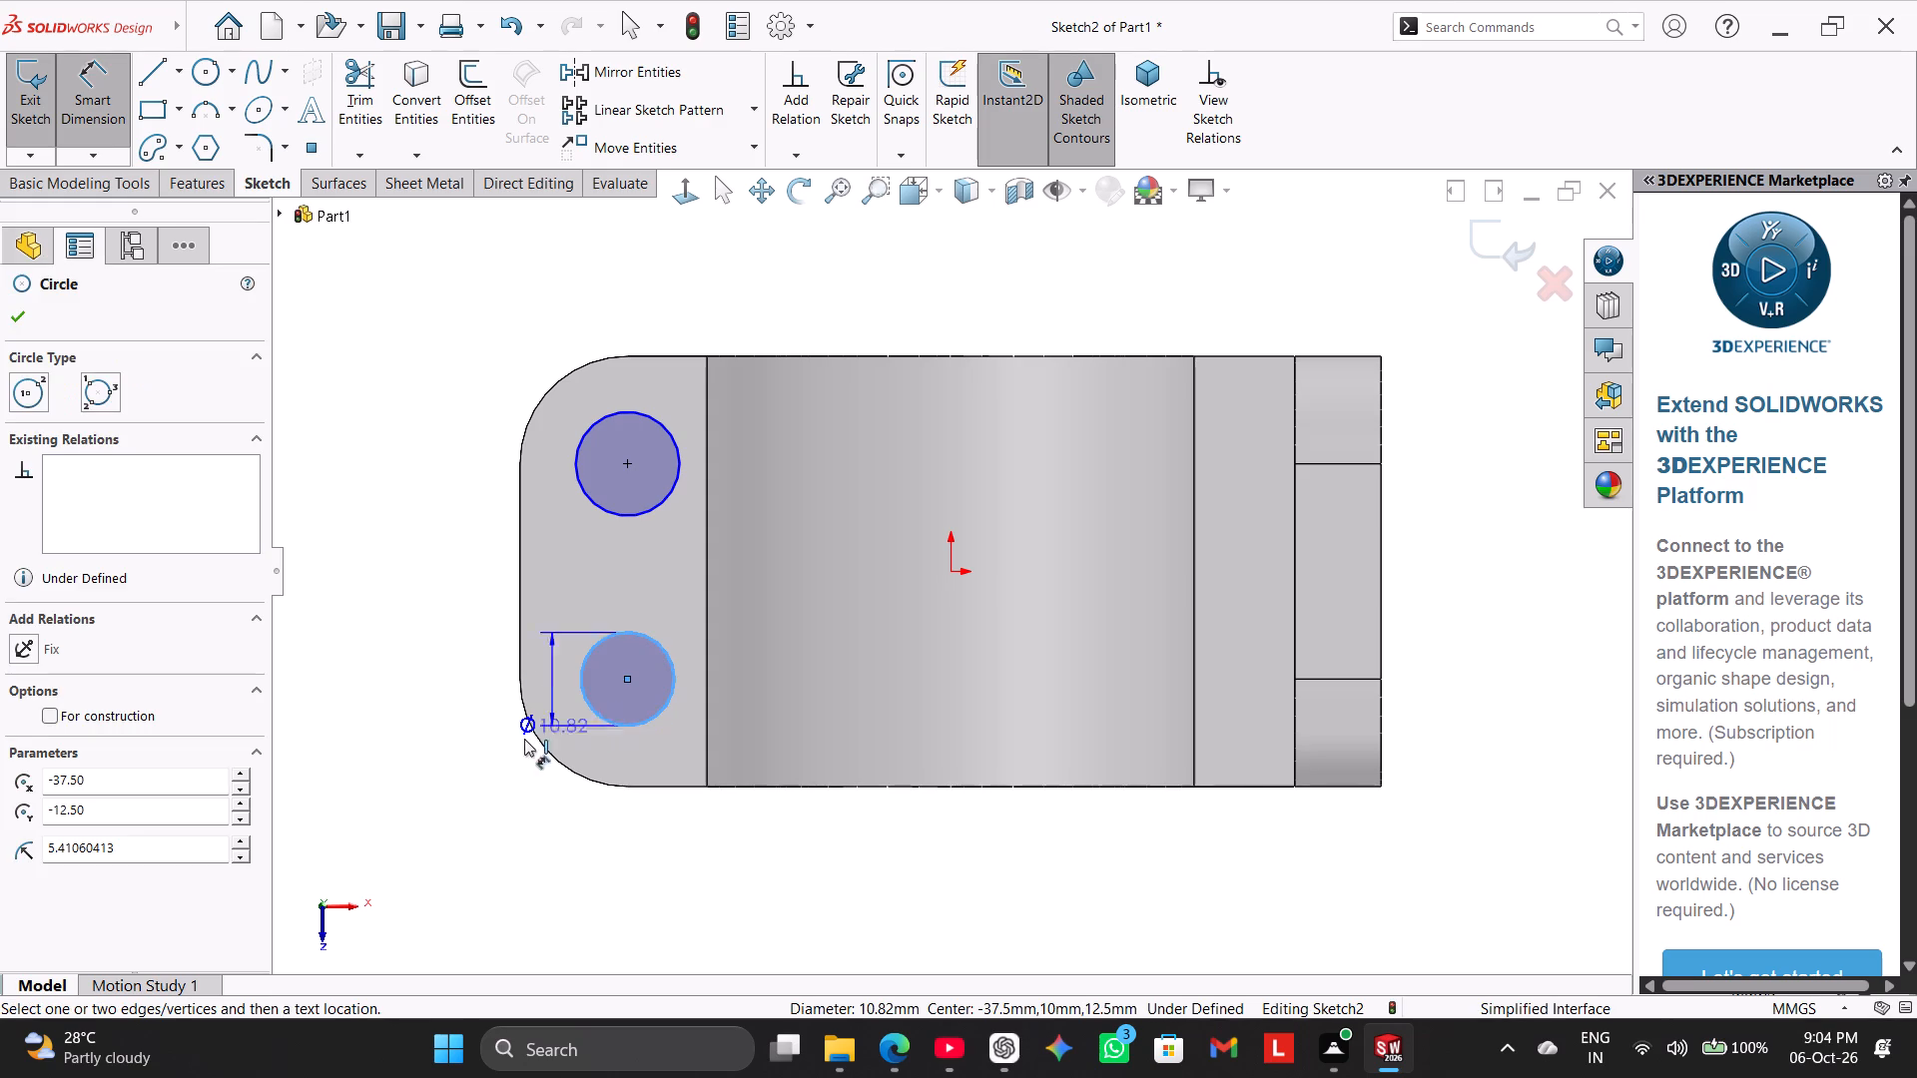
{"action": "left_click", "coordinate": [468, 783]}
{"action": "type", "text": "10"}
{"action": "key", "text": "Return"}
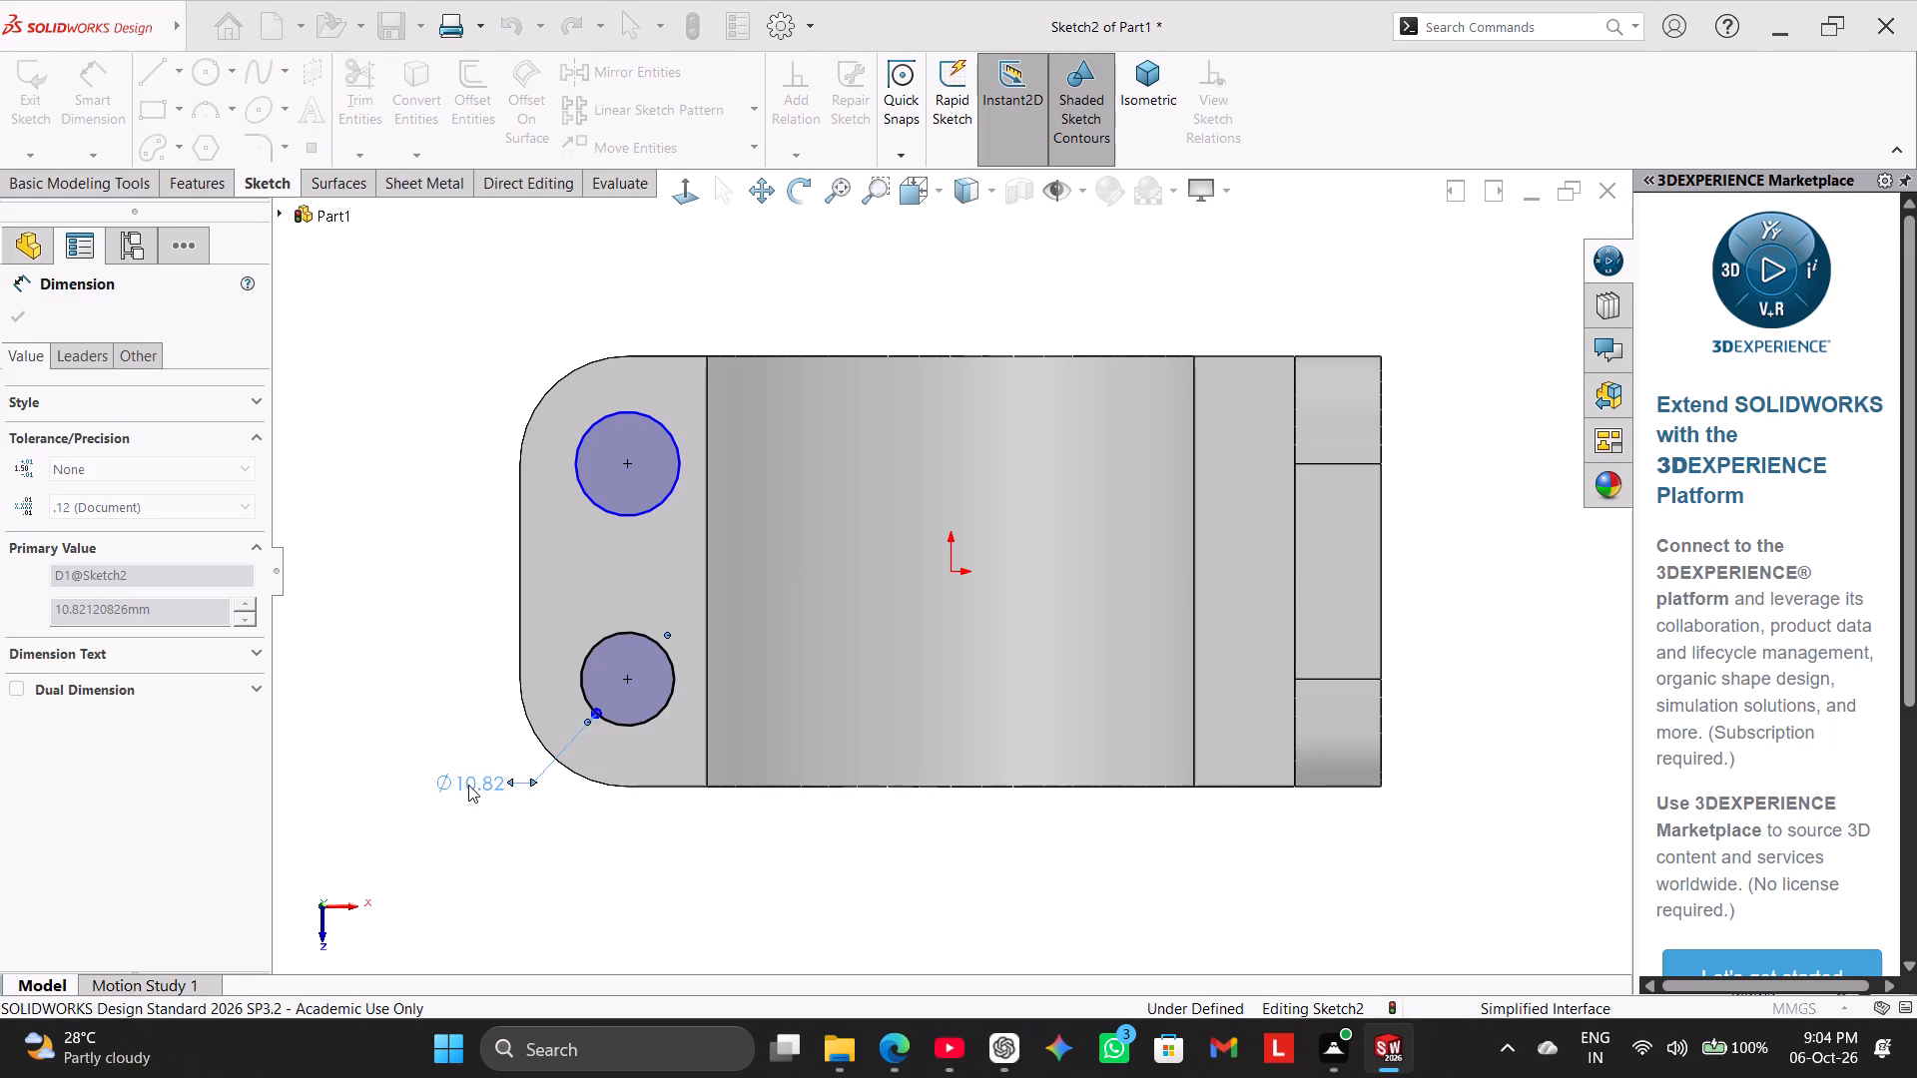
{"action": "right_click", "coordinate": [447, 575]}
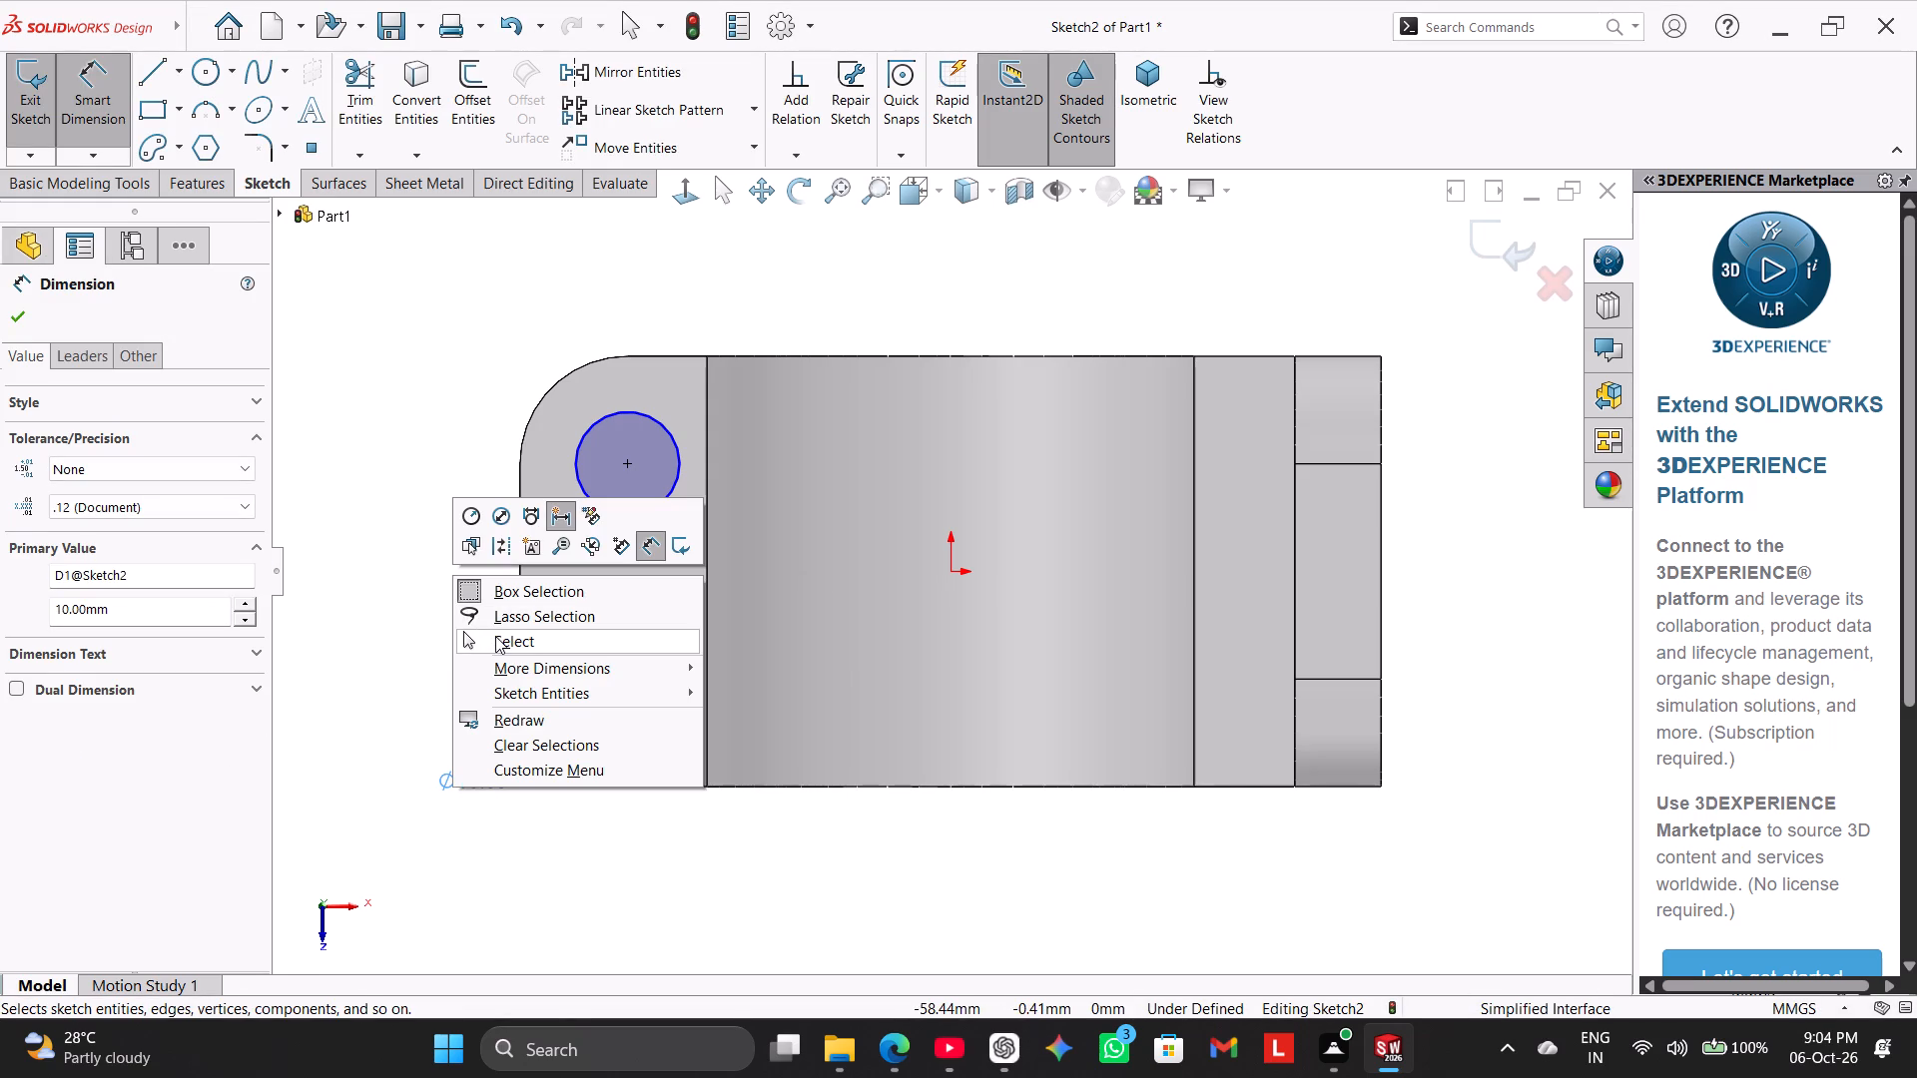
{"action": "left_click", "coordinate": [524, 647]}
Add an Equal relation between the two circles on the flat extension.
{"action": "left_click", "coordinate": [611, 718], "text": "ctrl"}
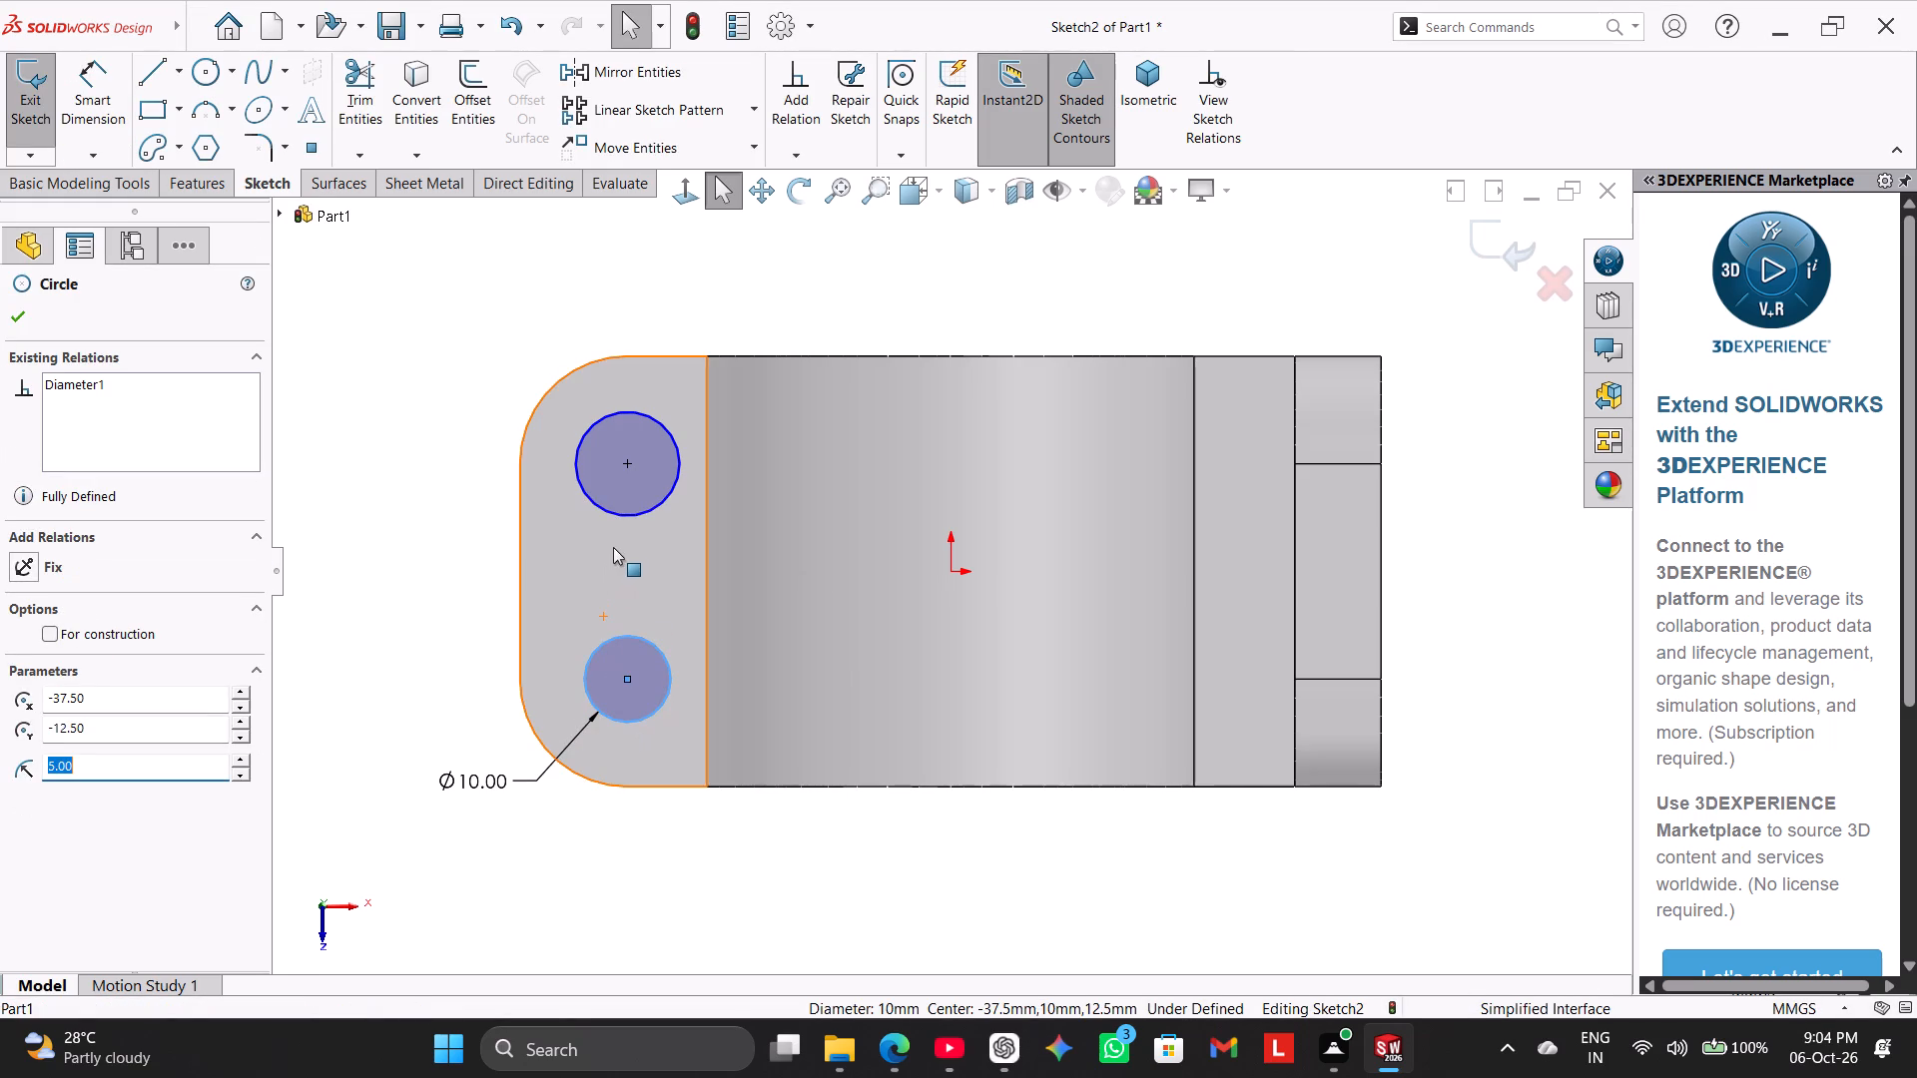
{"action": "left_click", "coordinate": [623, 517], "text": "ctrl"}
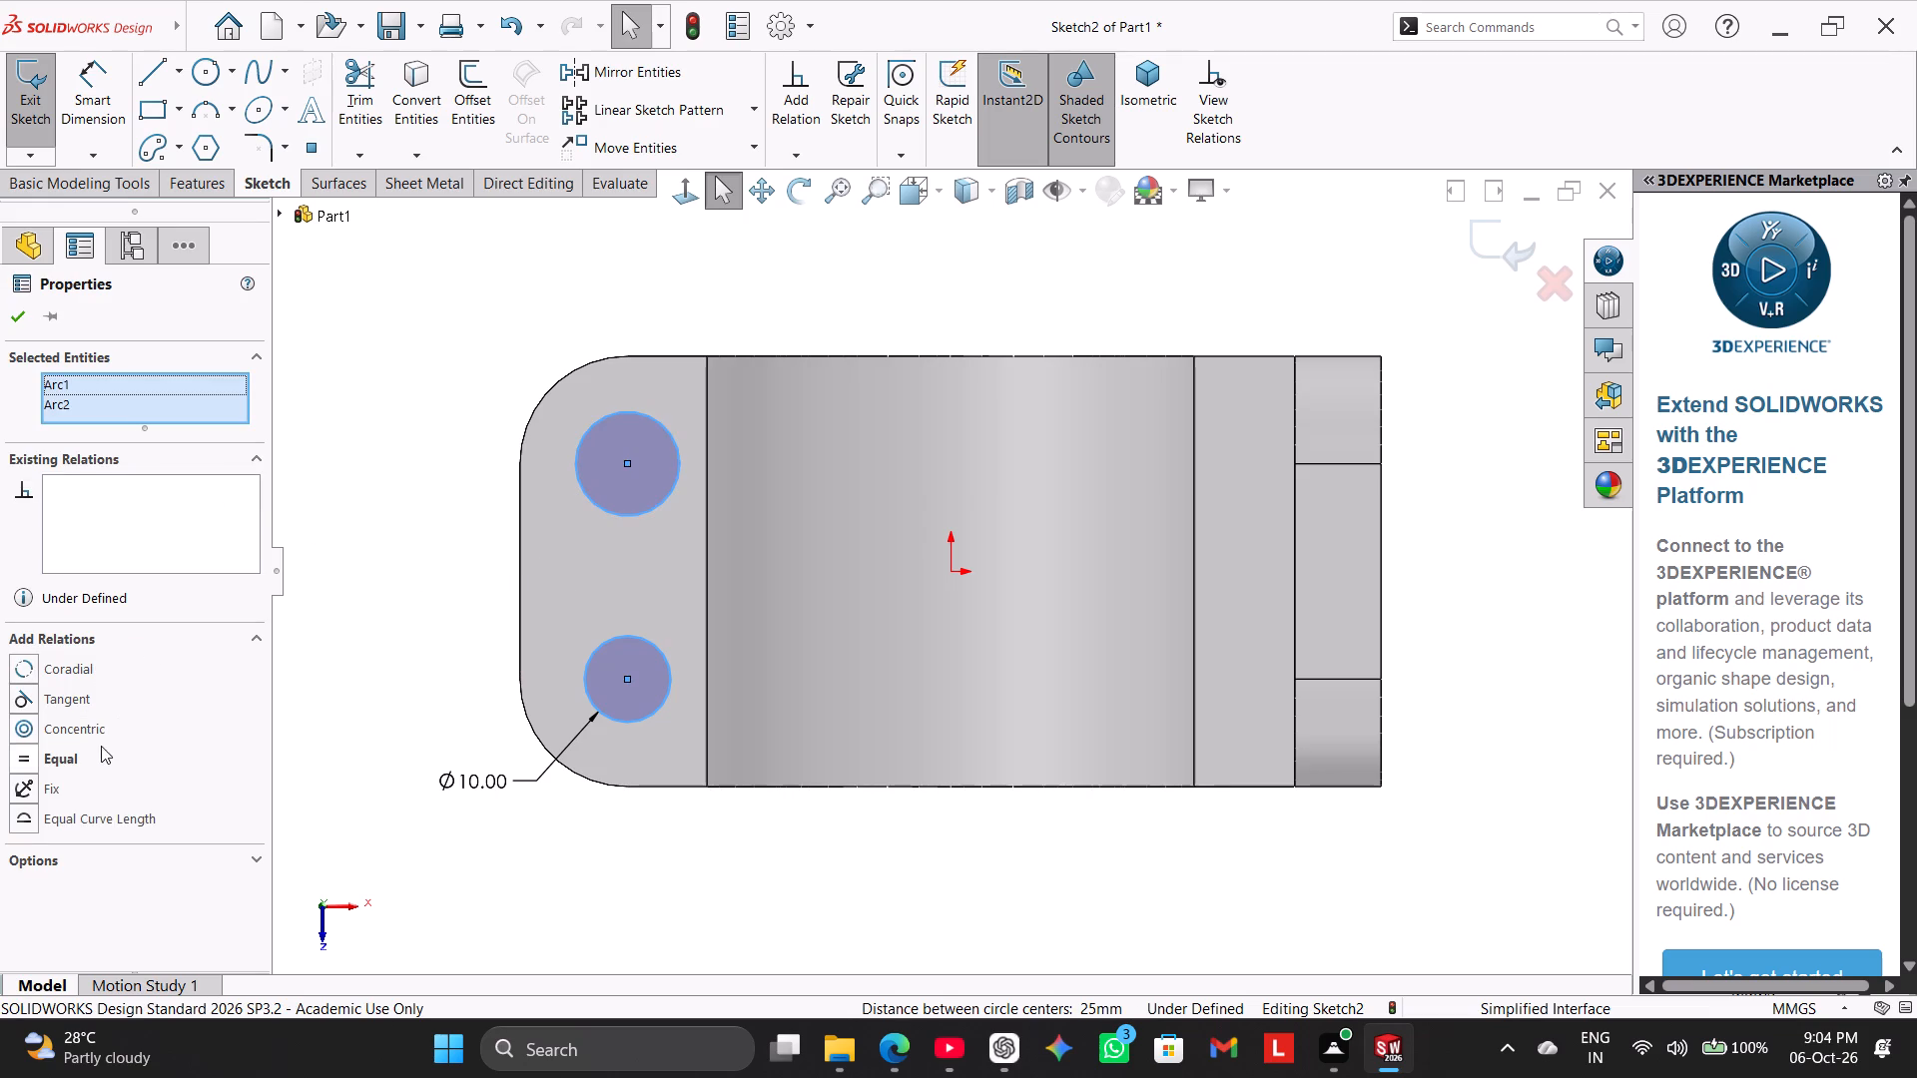
{"action": "left_click", "coordinate": [72, 753]}
{"action": "left_click", "coordinate": [316, 540]}
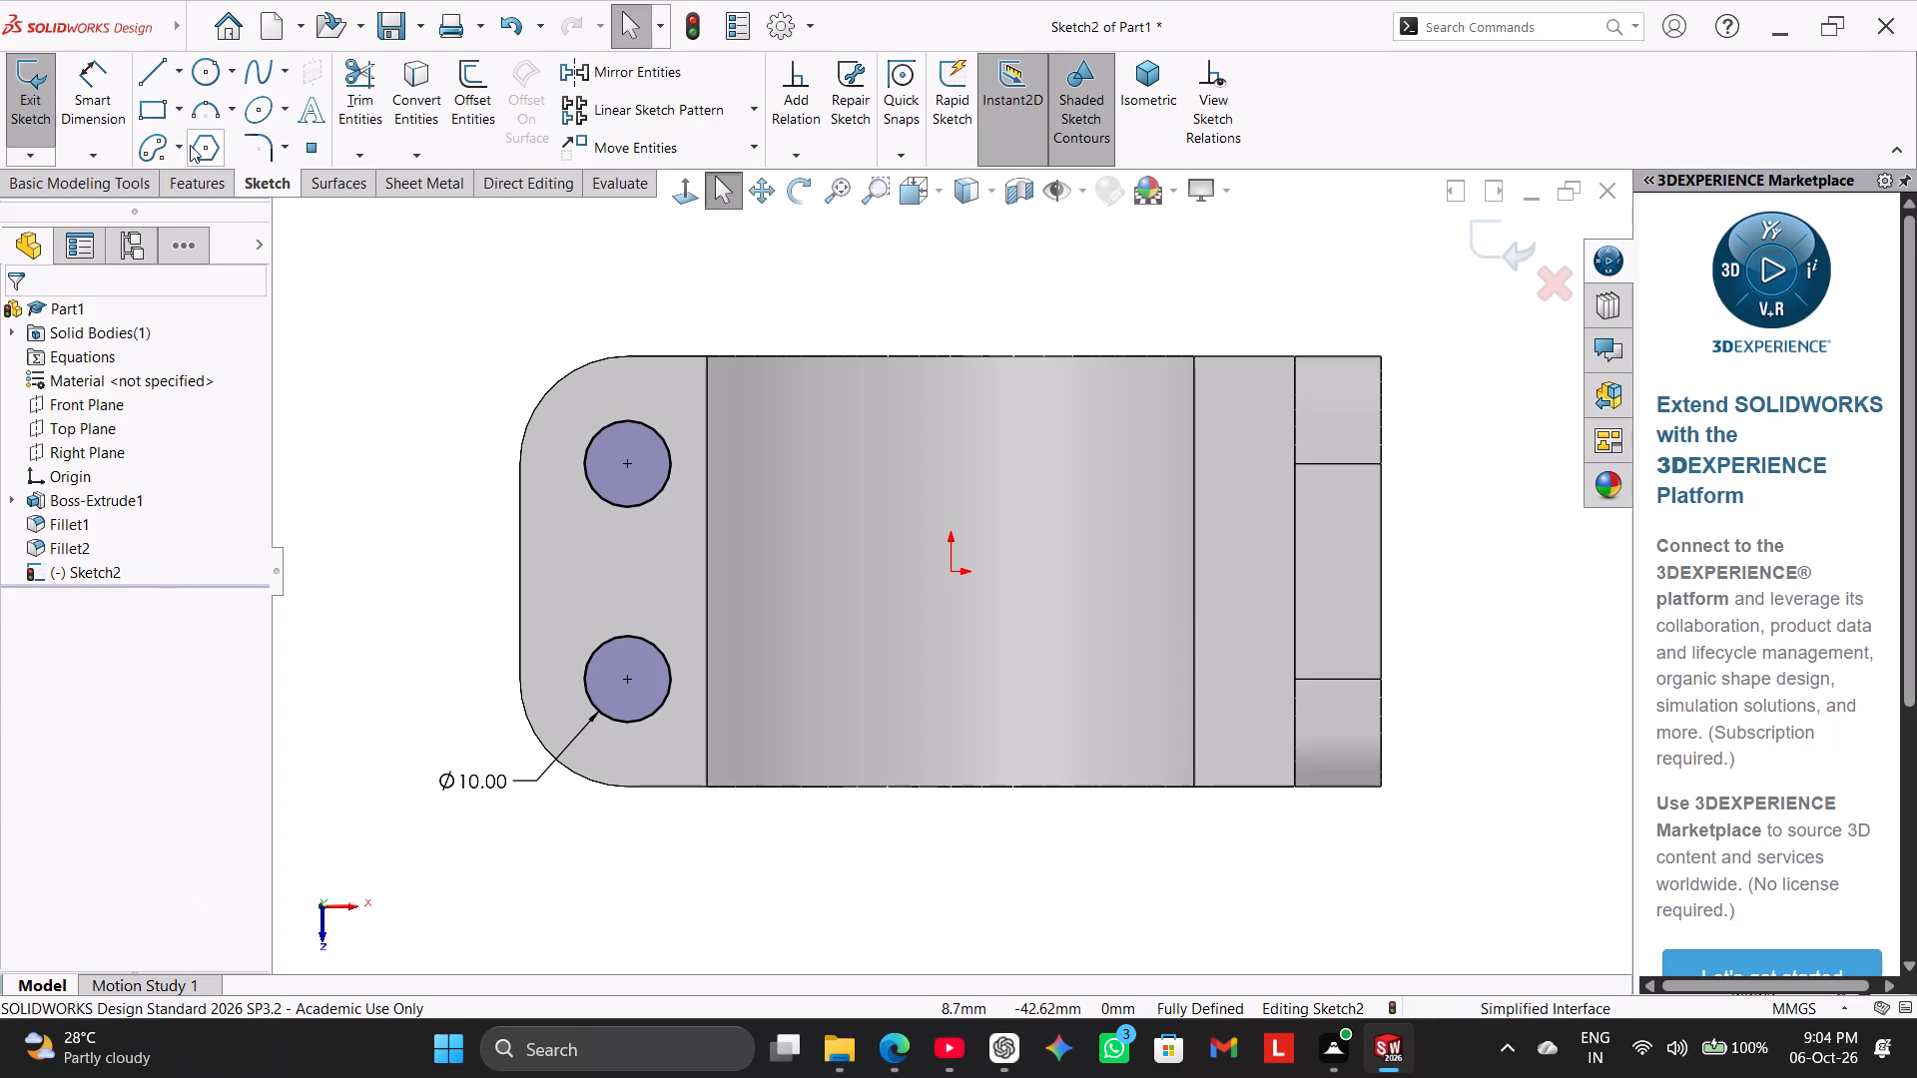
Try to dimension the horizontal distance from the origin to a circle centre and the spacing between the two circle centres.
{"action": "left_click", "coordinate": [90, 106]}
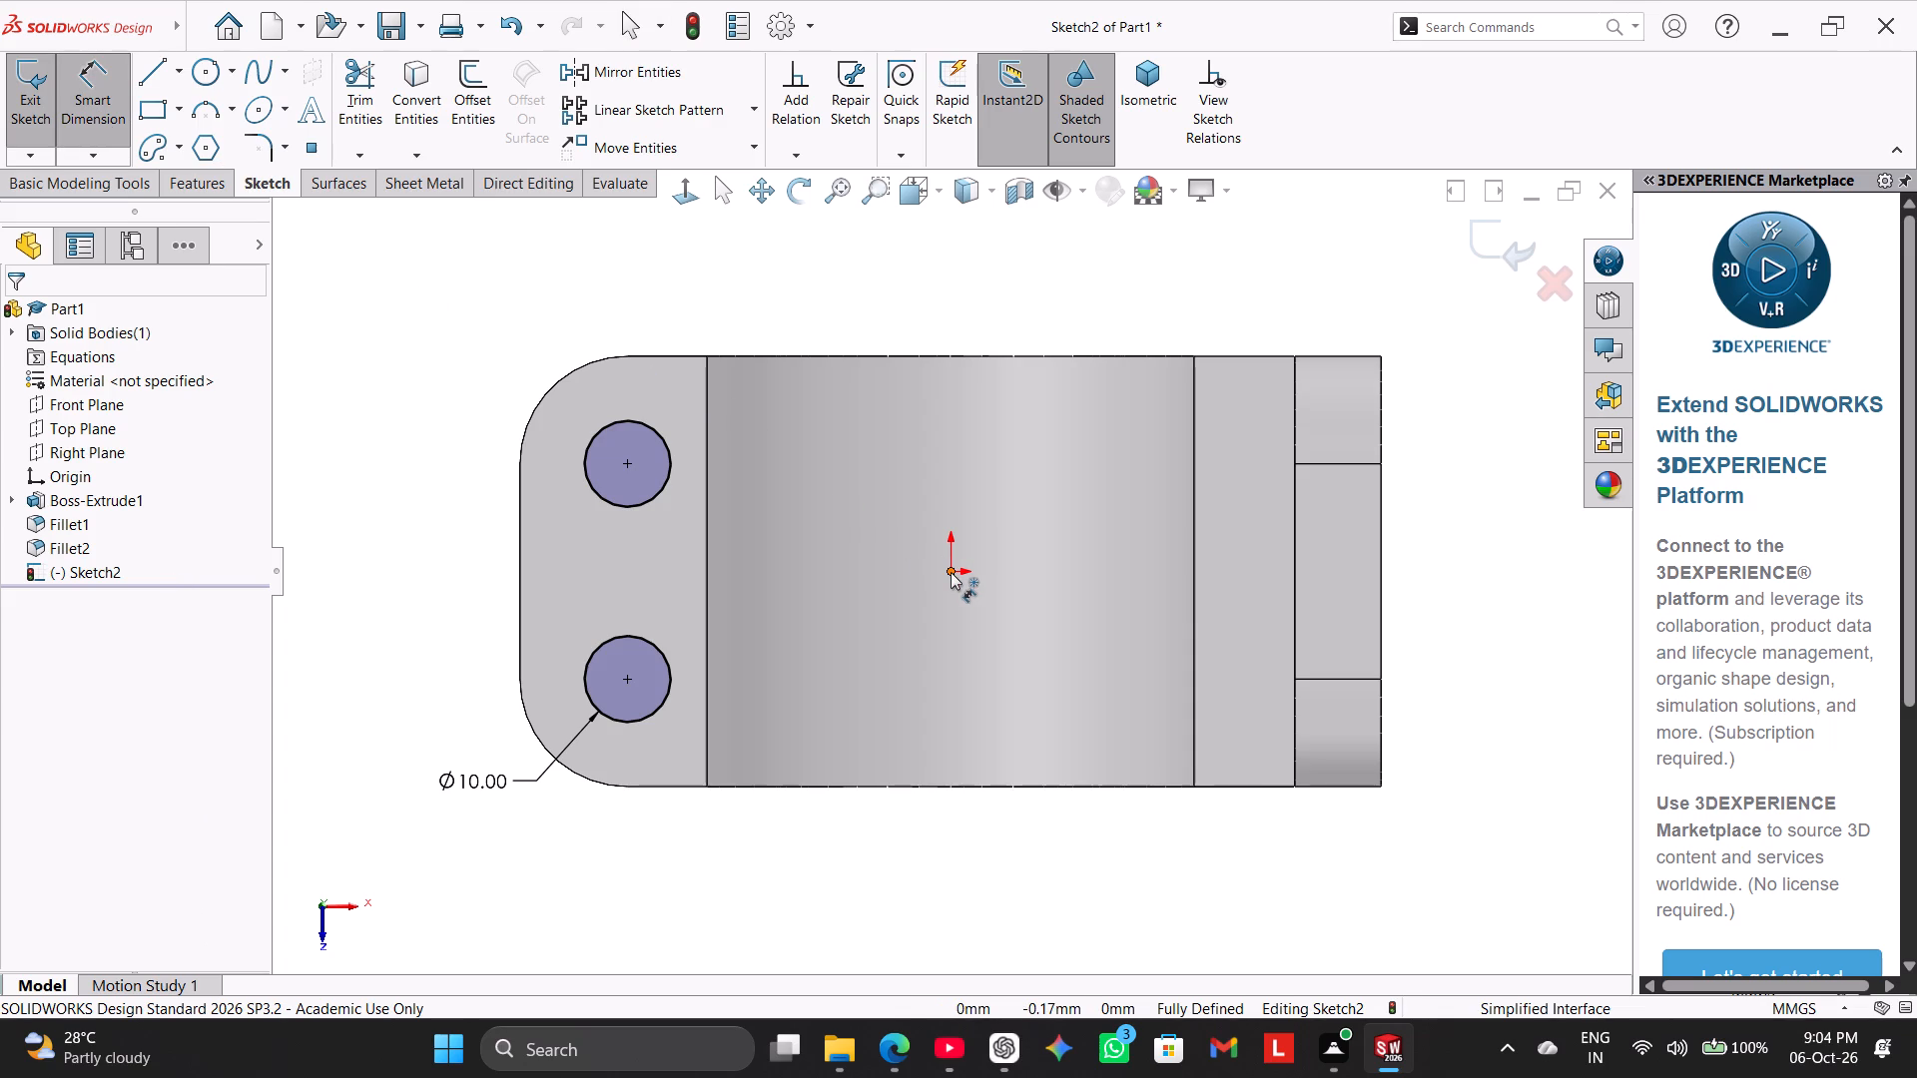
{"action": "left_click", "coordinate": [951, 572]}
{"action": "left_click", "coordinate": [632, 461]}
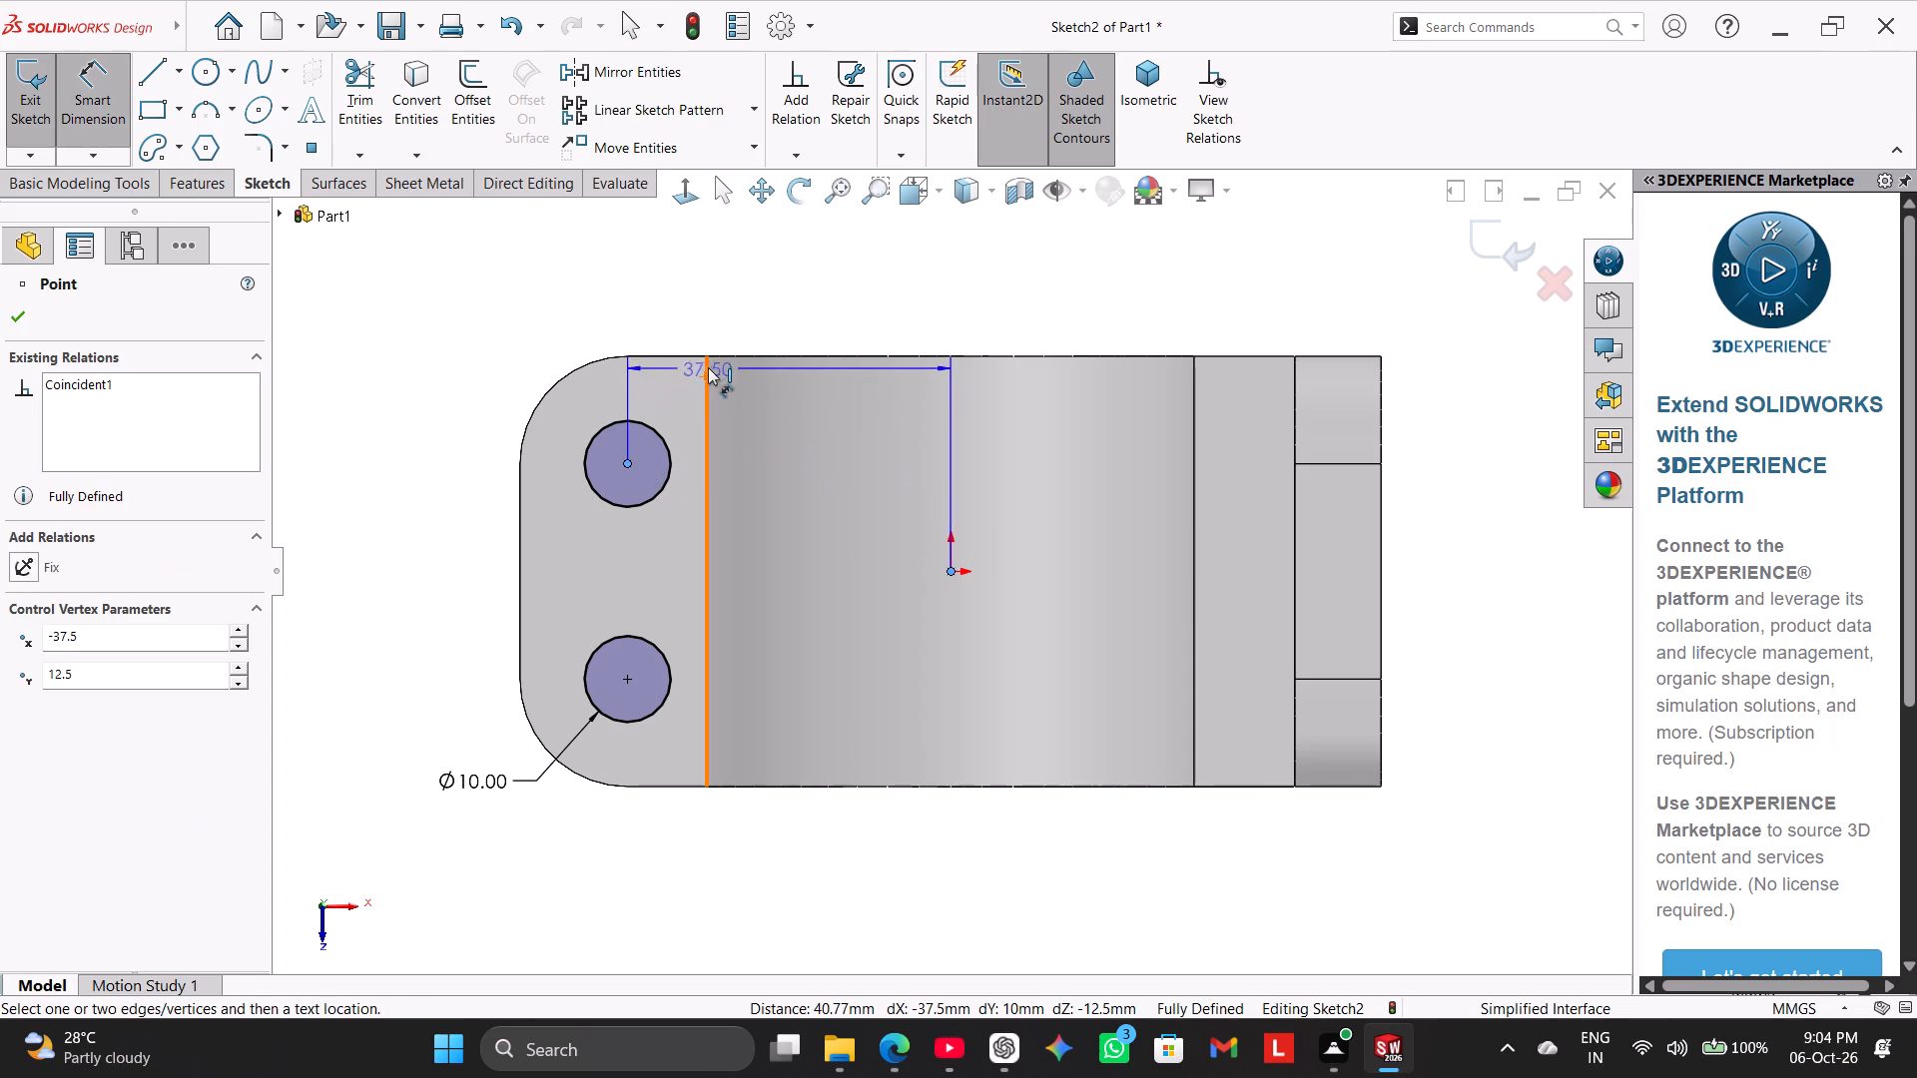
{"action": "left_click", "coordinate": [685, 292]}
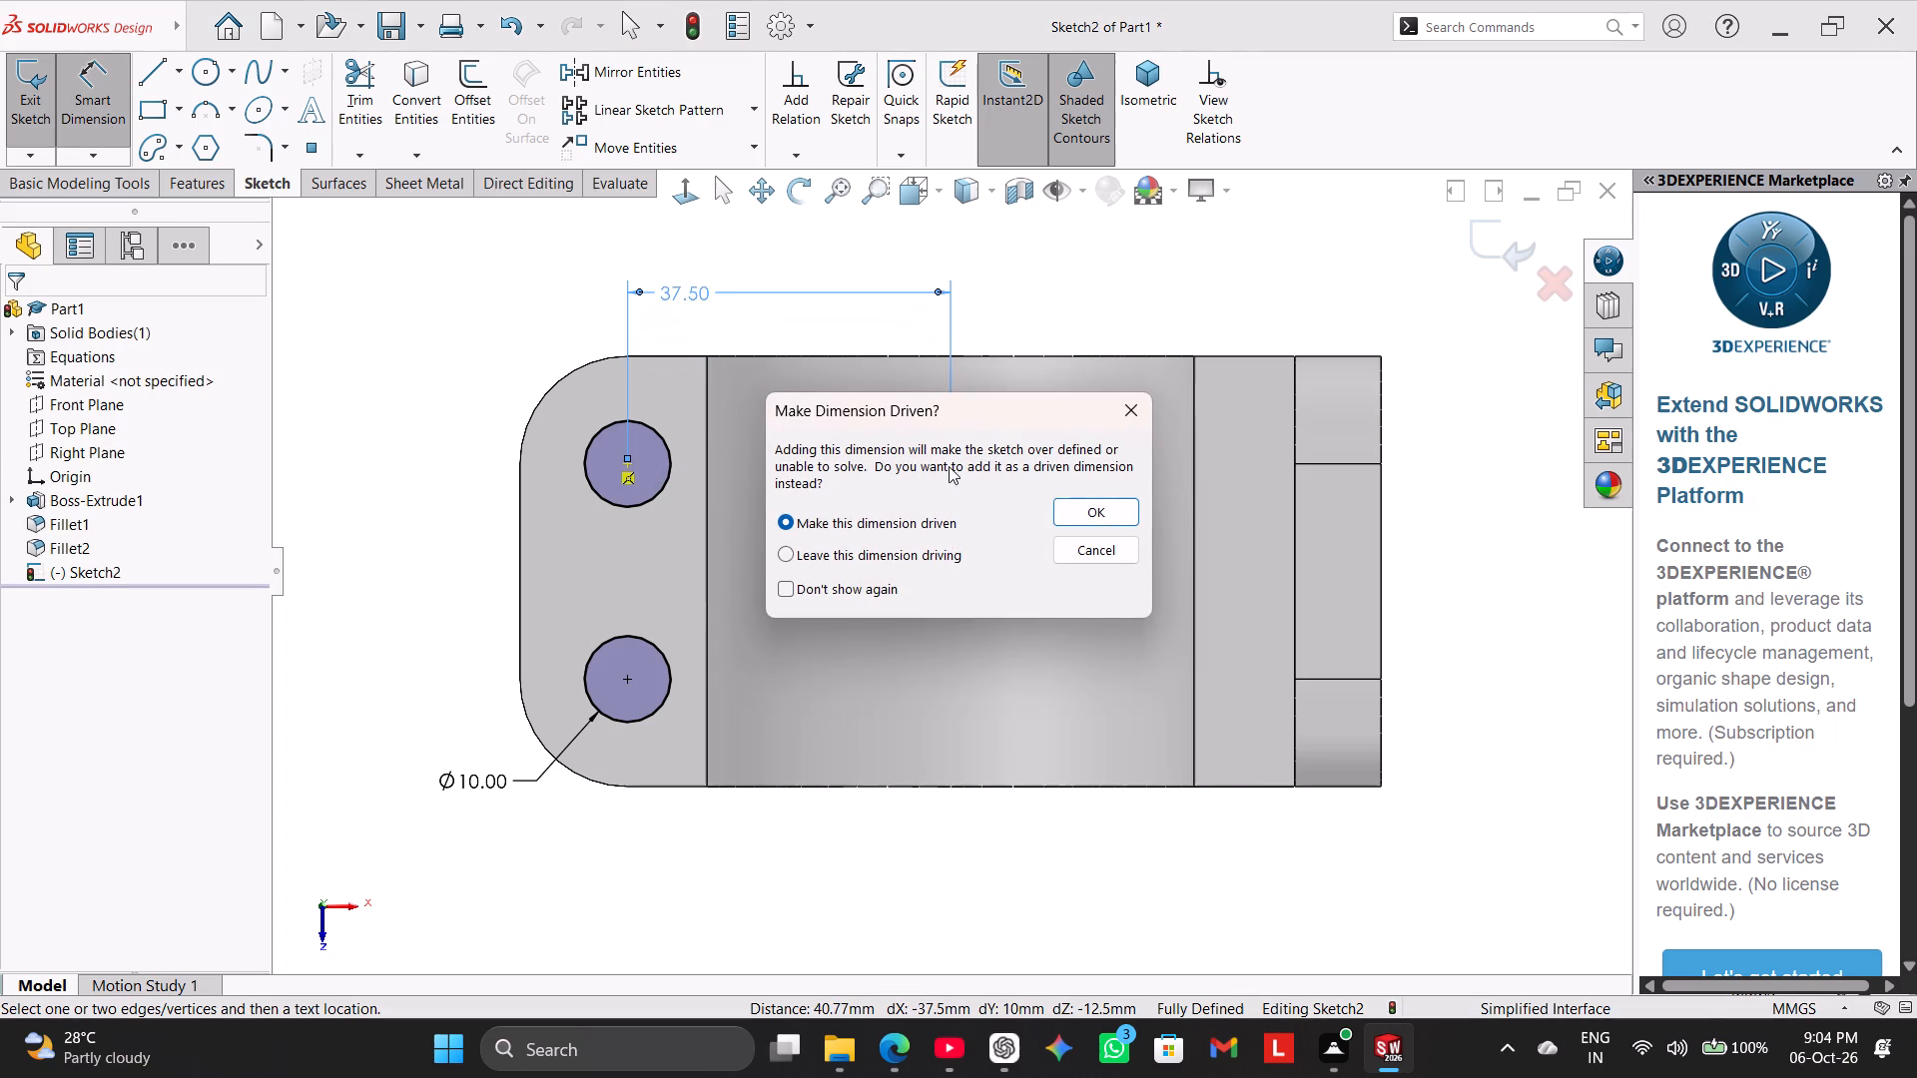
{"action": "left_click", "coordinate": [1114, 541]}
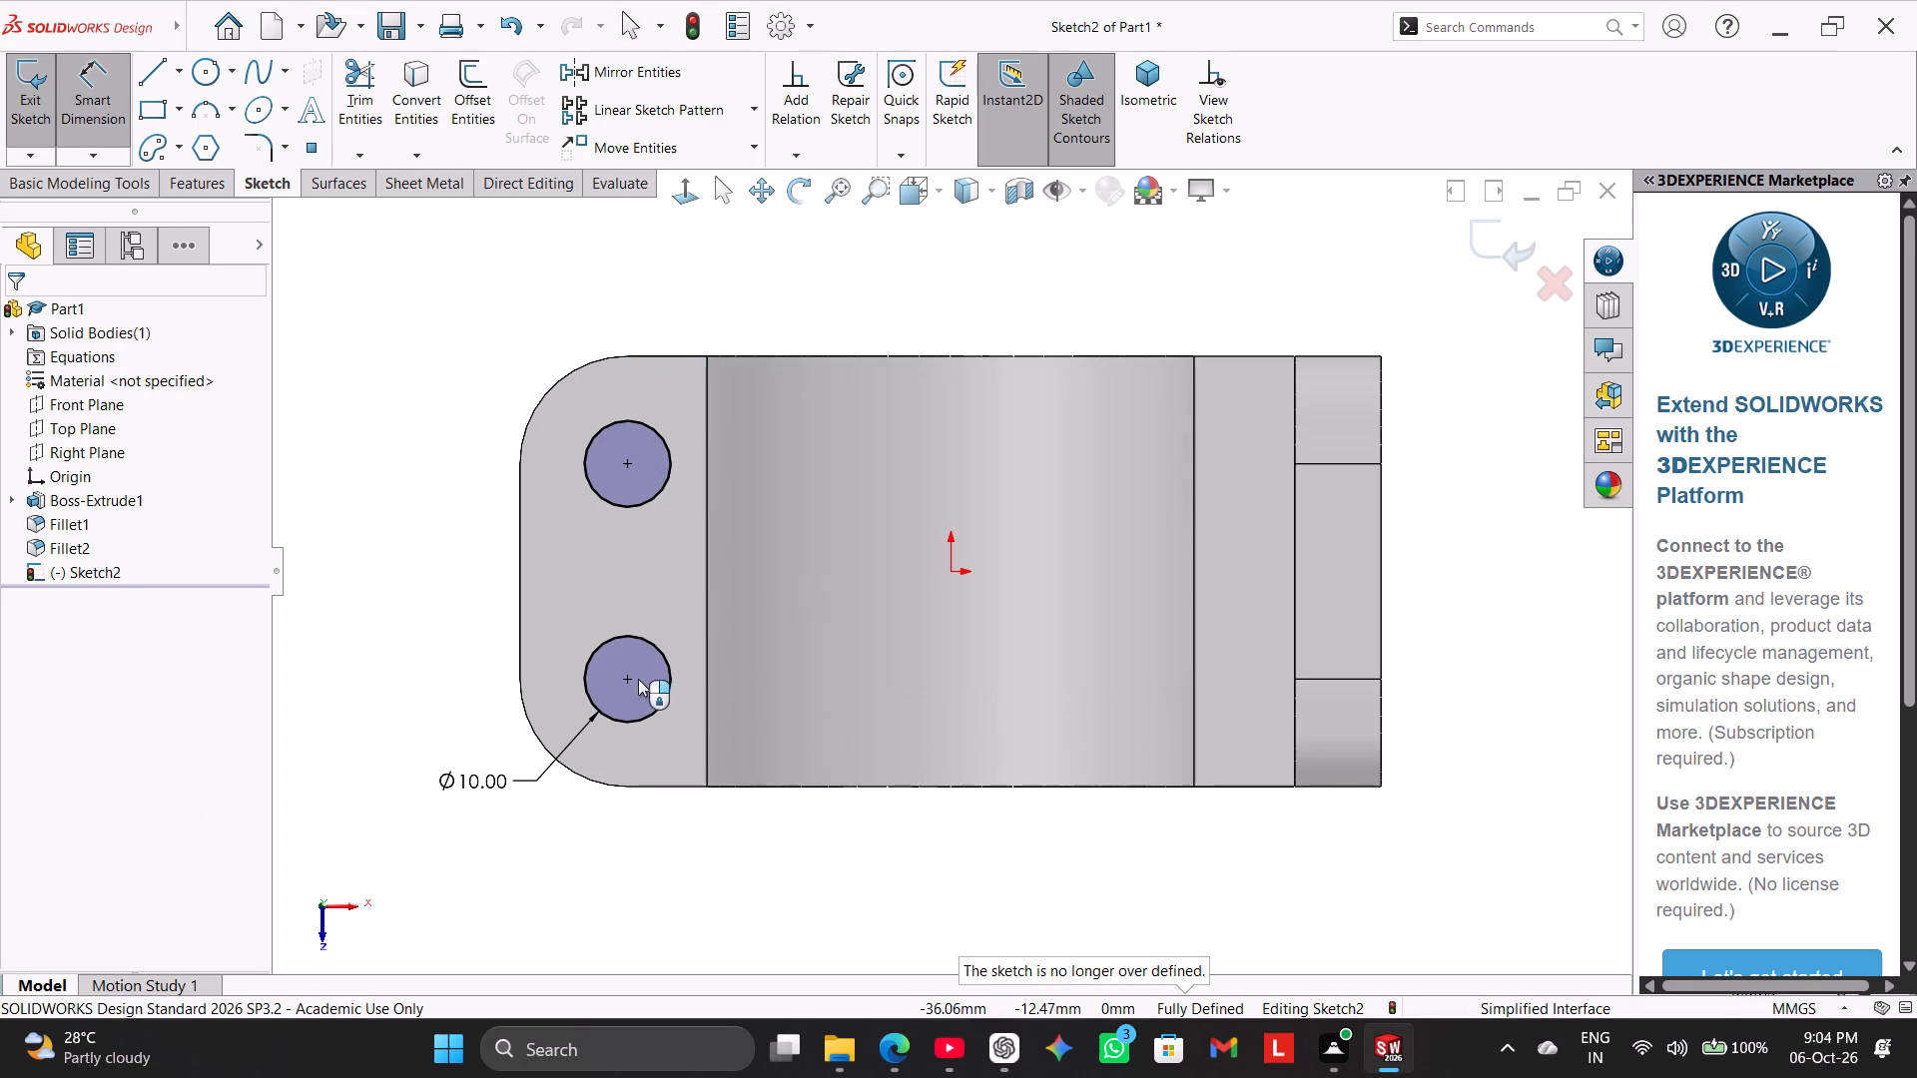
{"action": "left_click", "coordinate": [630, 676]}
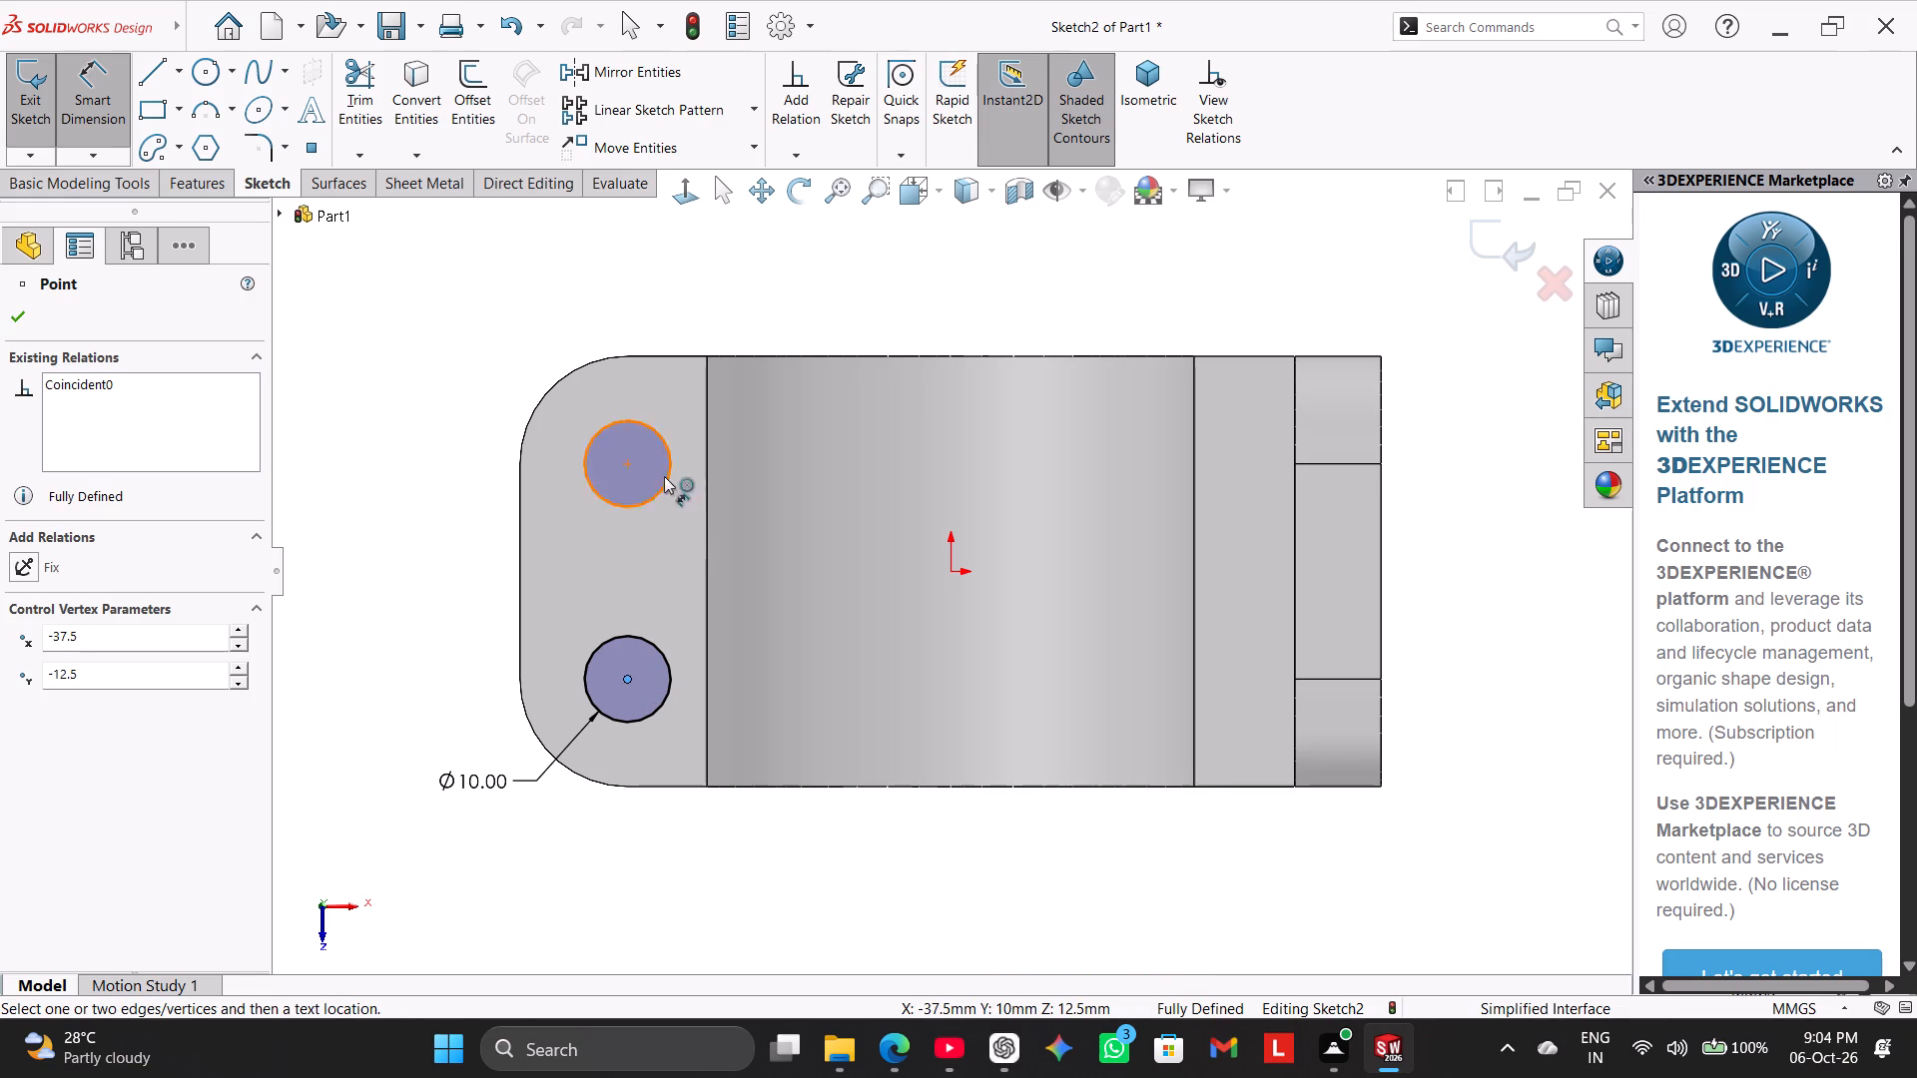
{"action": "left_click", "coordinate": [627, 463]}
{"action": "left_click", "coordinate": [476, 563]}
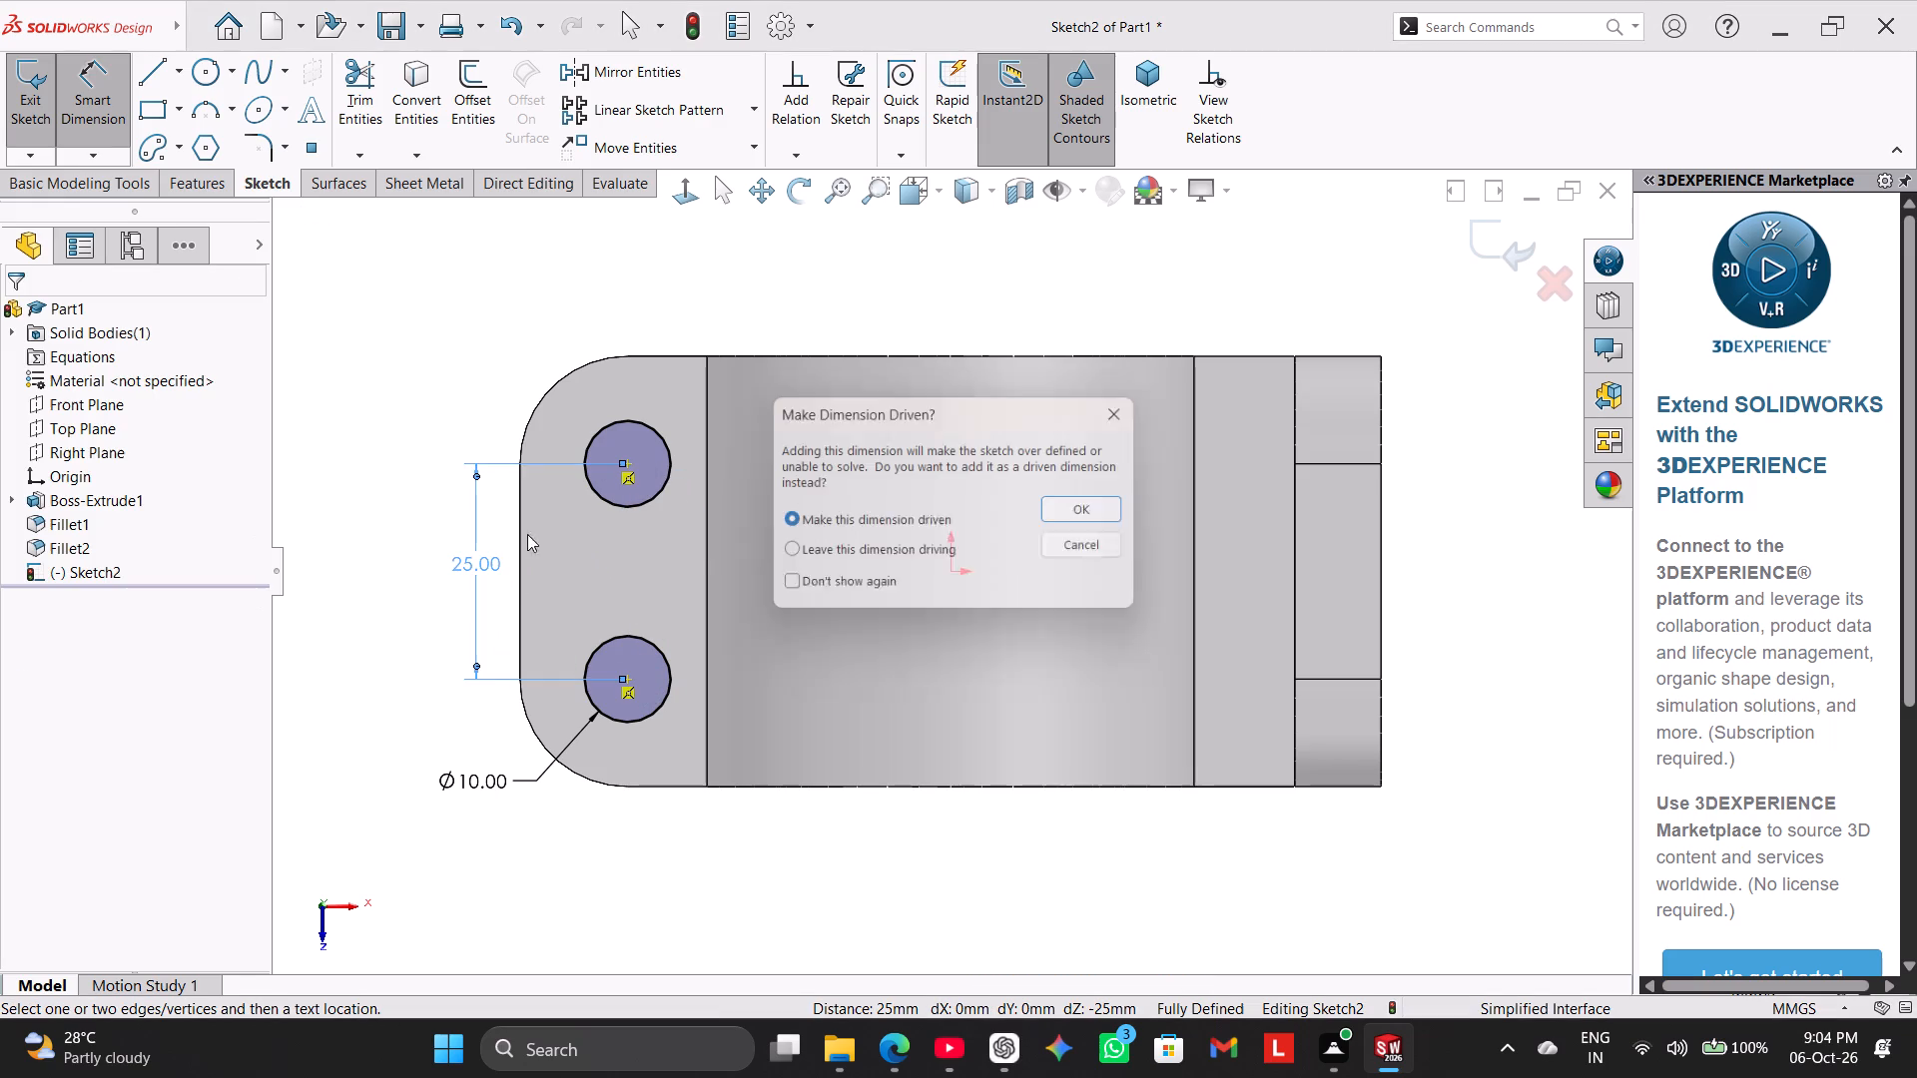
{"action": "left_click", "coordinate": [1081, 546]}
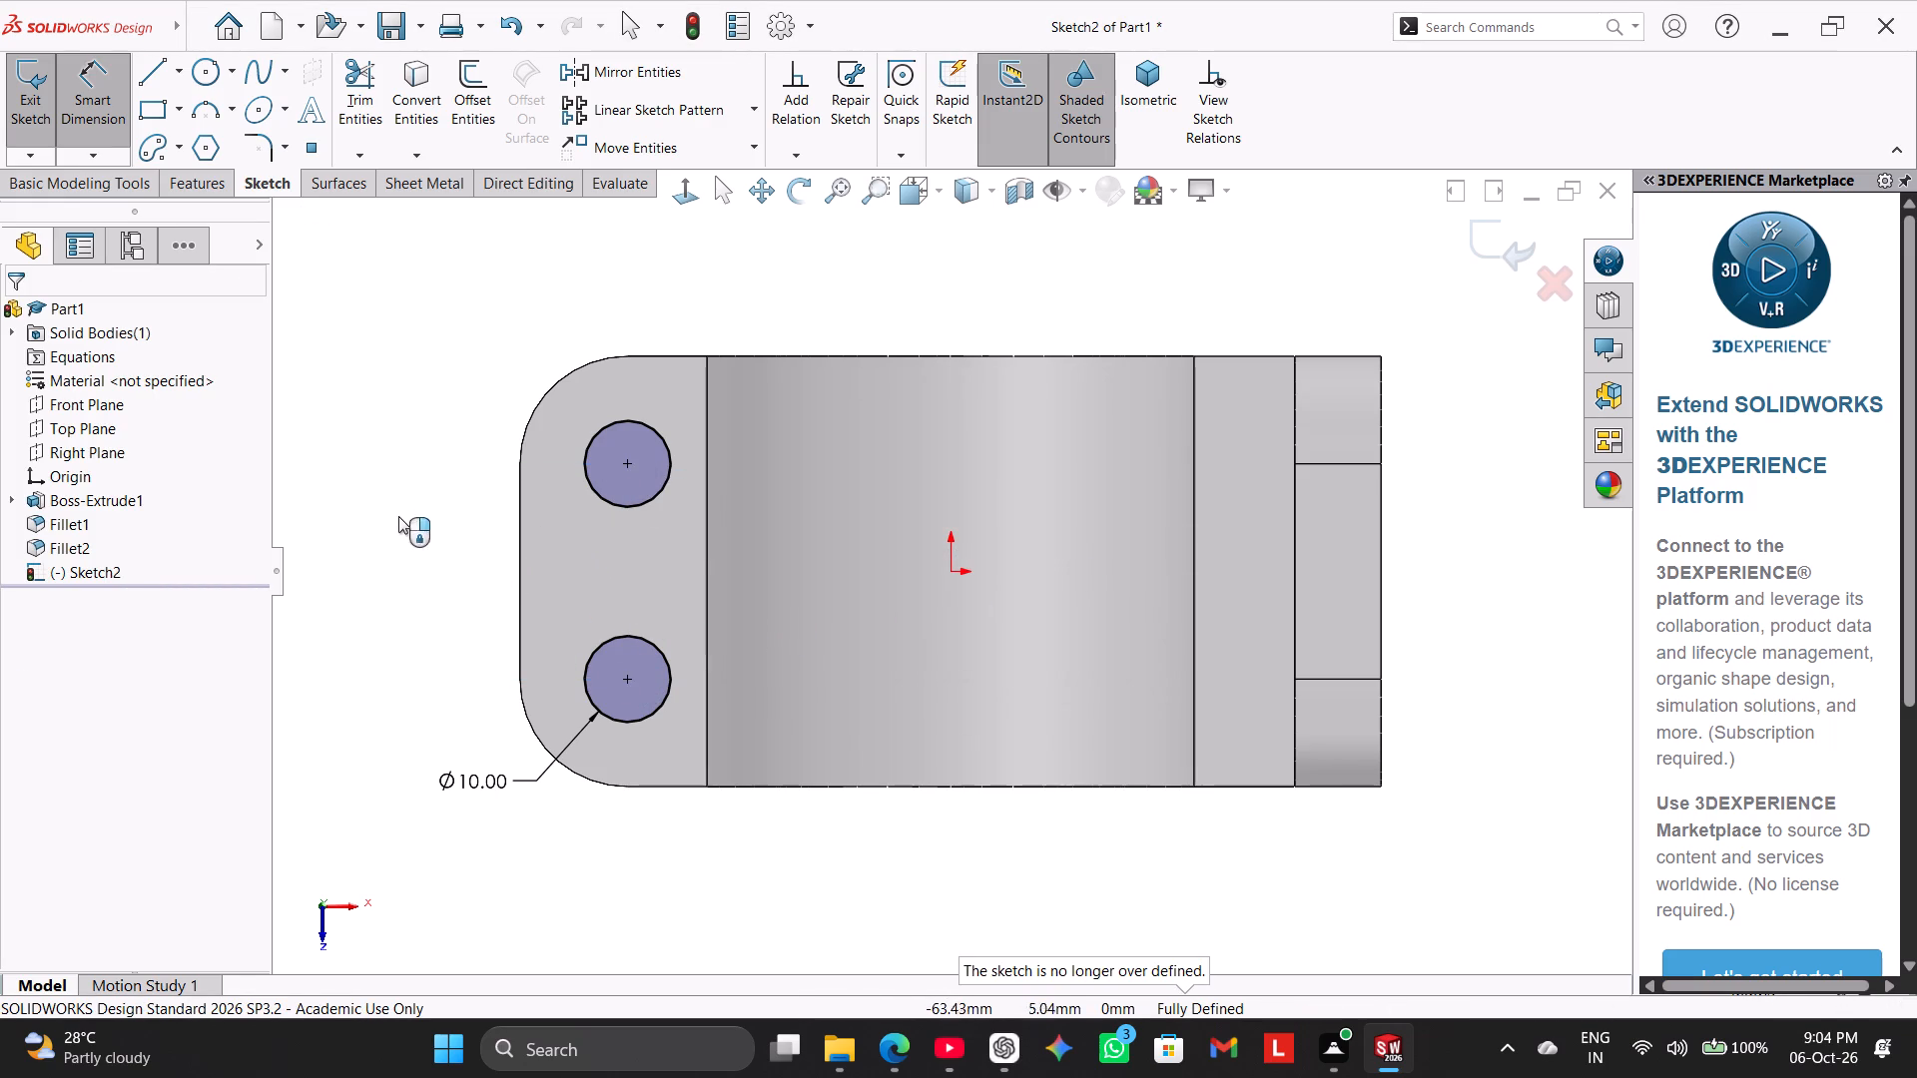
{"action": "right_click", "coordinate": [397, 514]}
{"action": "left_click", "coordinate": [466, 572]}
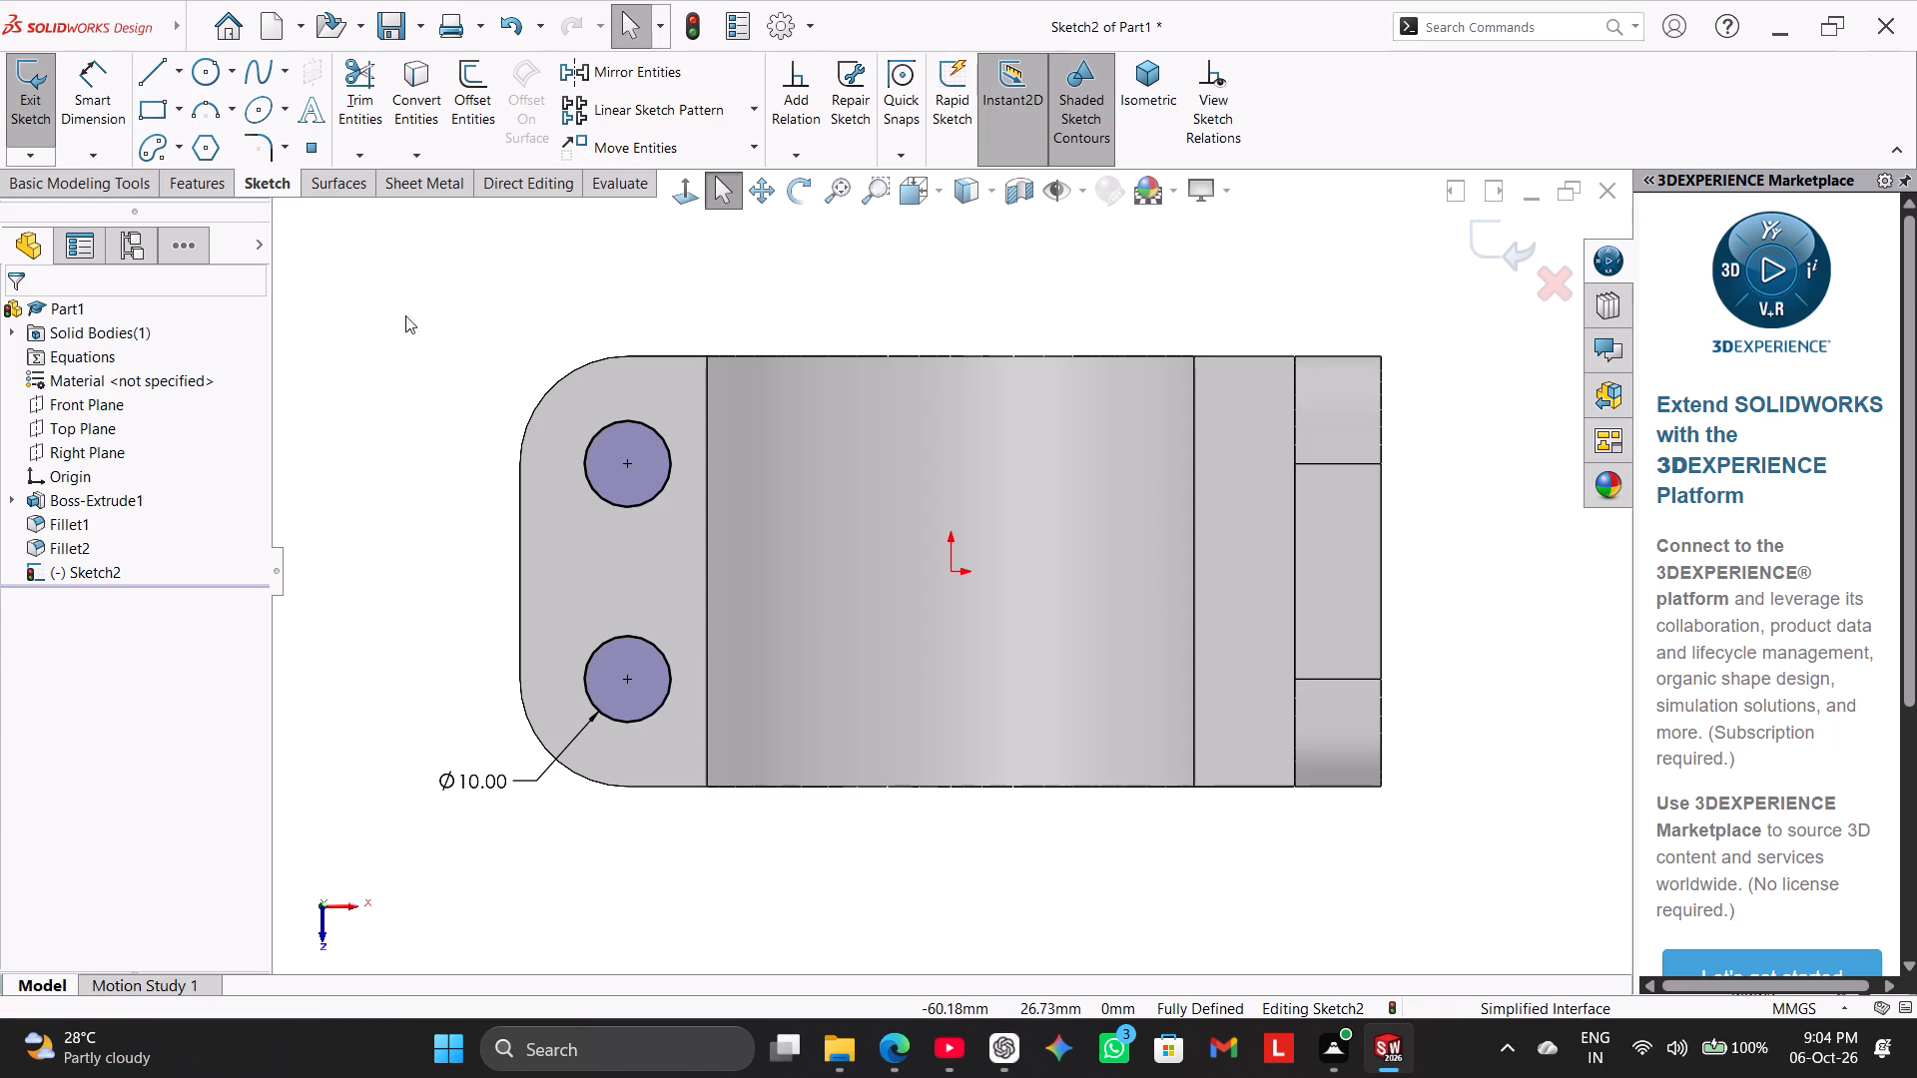
Cut-extrude the two 10 mm circles through the flat extension using the Through All - Both end condition.
{"action": "left_click", "coordinate": [182, 186]}
{"action": "left_click", "coordinate": [363, 108]}
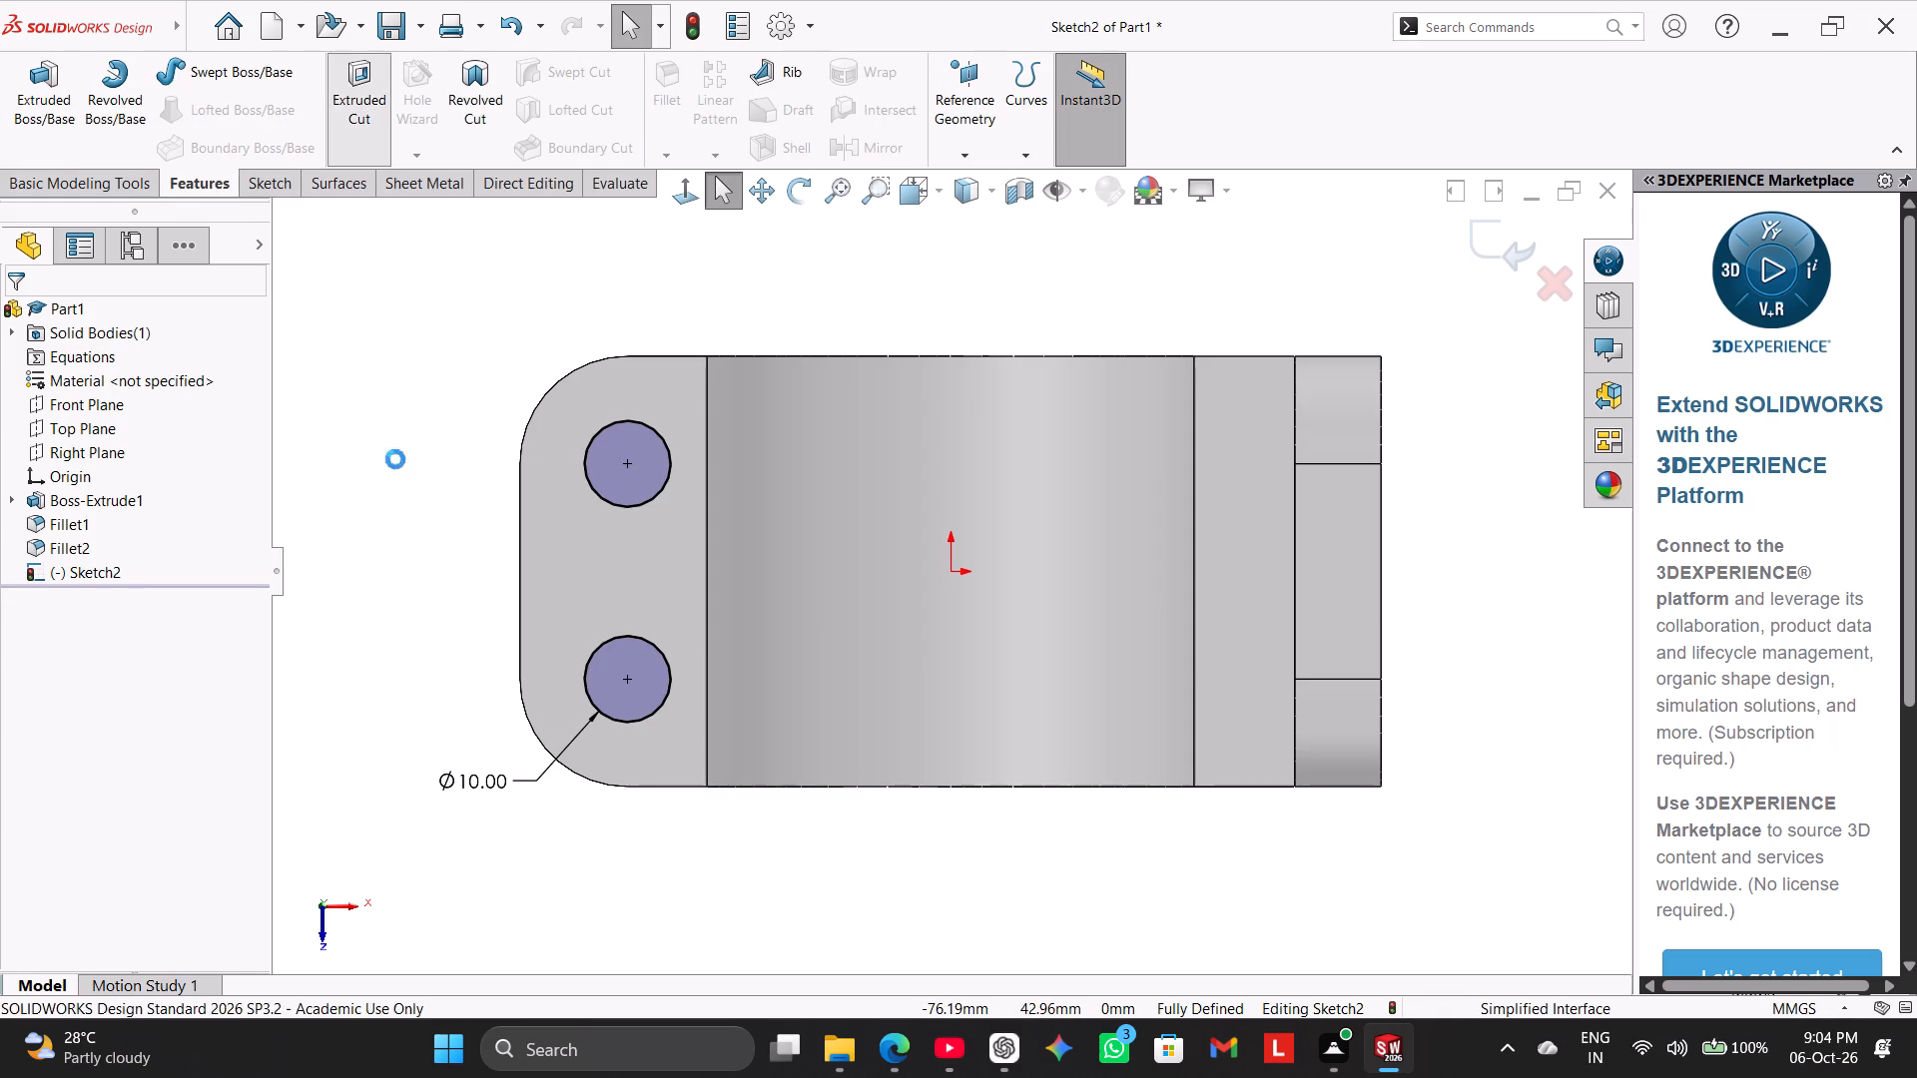
{"action": "middle_click_drag", "start_coordinate": [452, 566], "coordinate": [462, 439]}
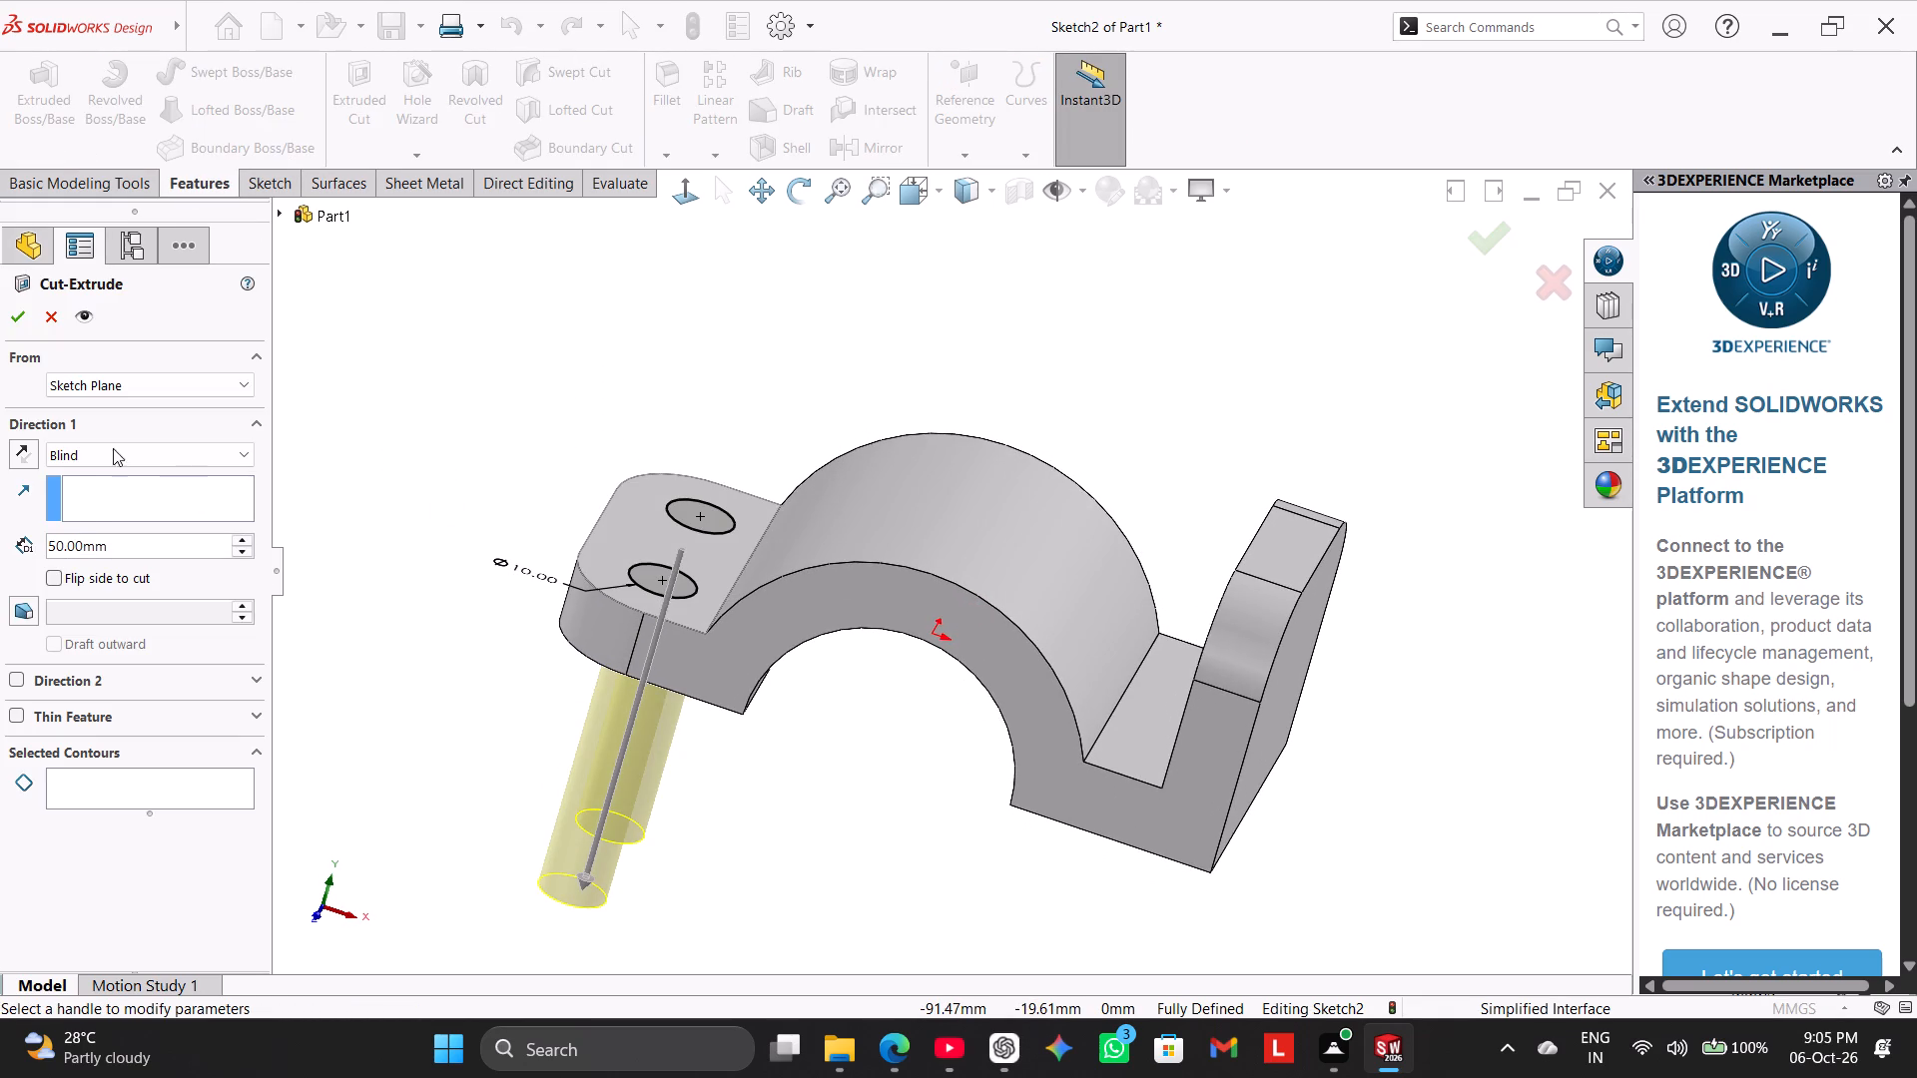
{"action": "left_click", "coordinate": [120, 453]}
{"action": "left_click_drag", "start_coordinate": [153, 522], "coordinate": [143, 511]}
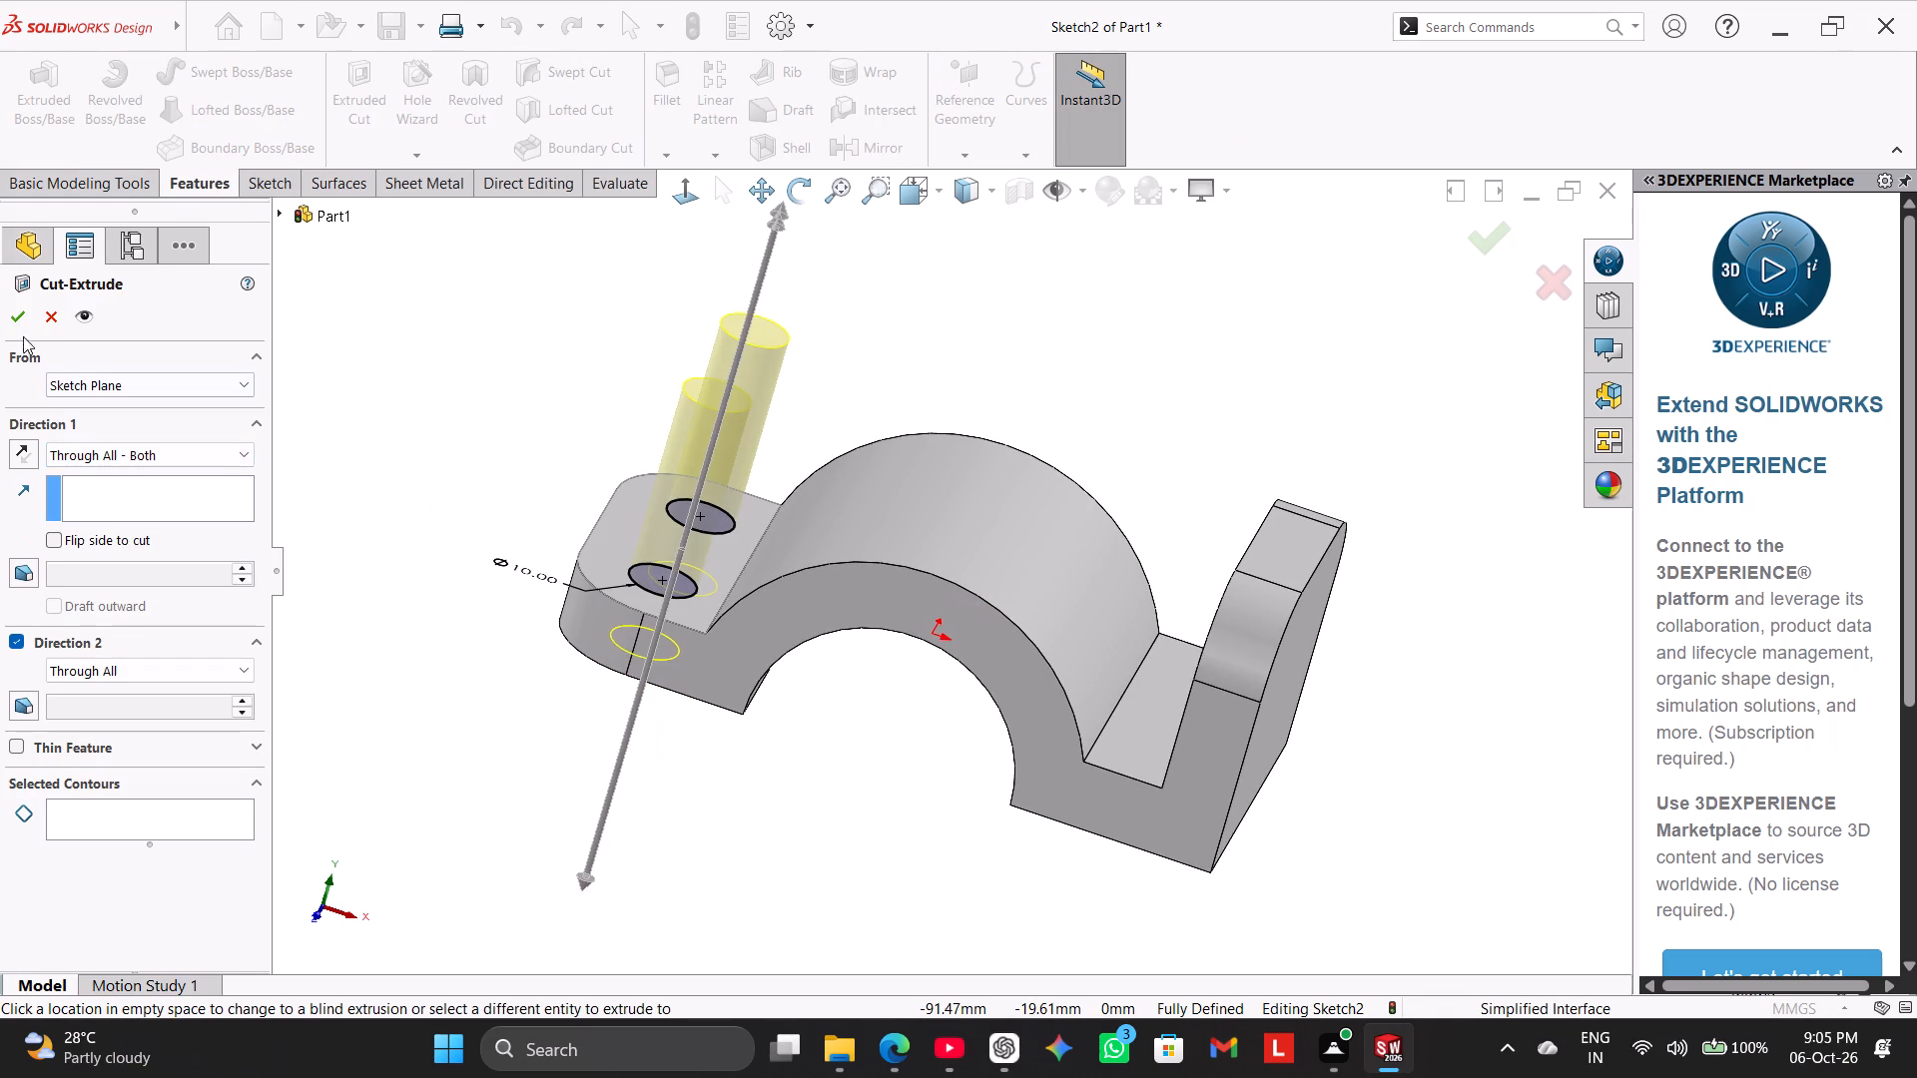
{"action": "middle_click_drag", "start_coordinate": [383, 471], "coordinate": [402, 469]}
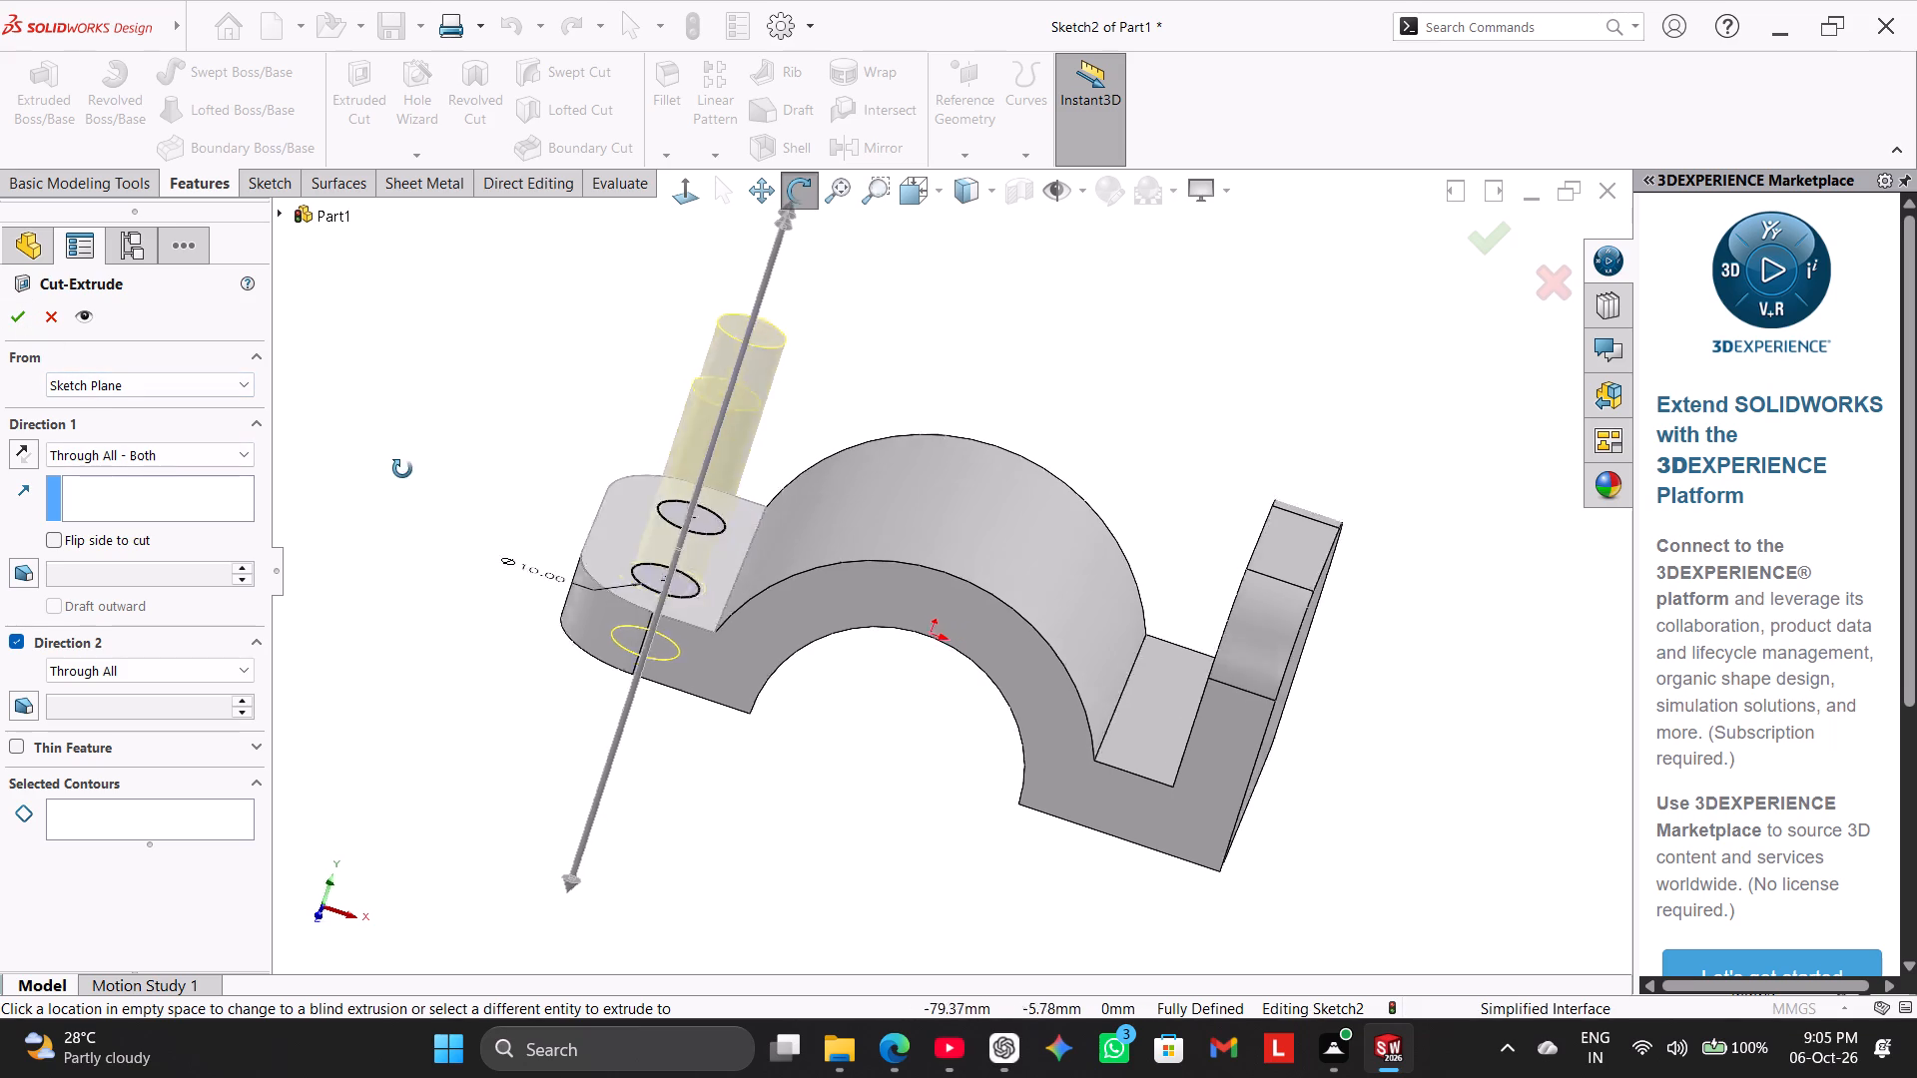
{"action": "middle_click_drag", "start_coordinate": [402, 469], "coordinate": [449, 470]}
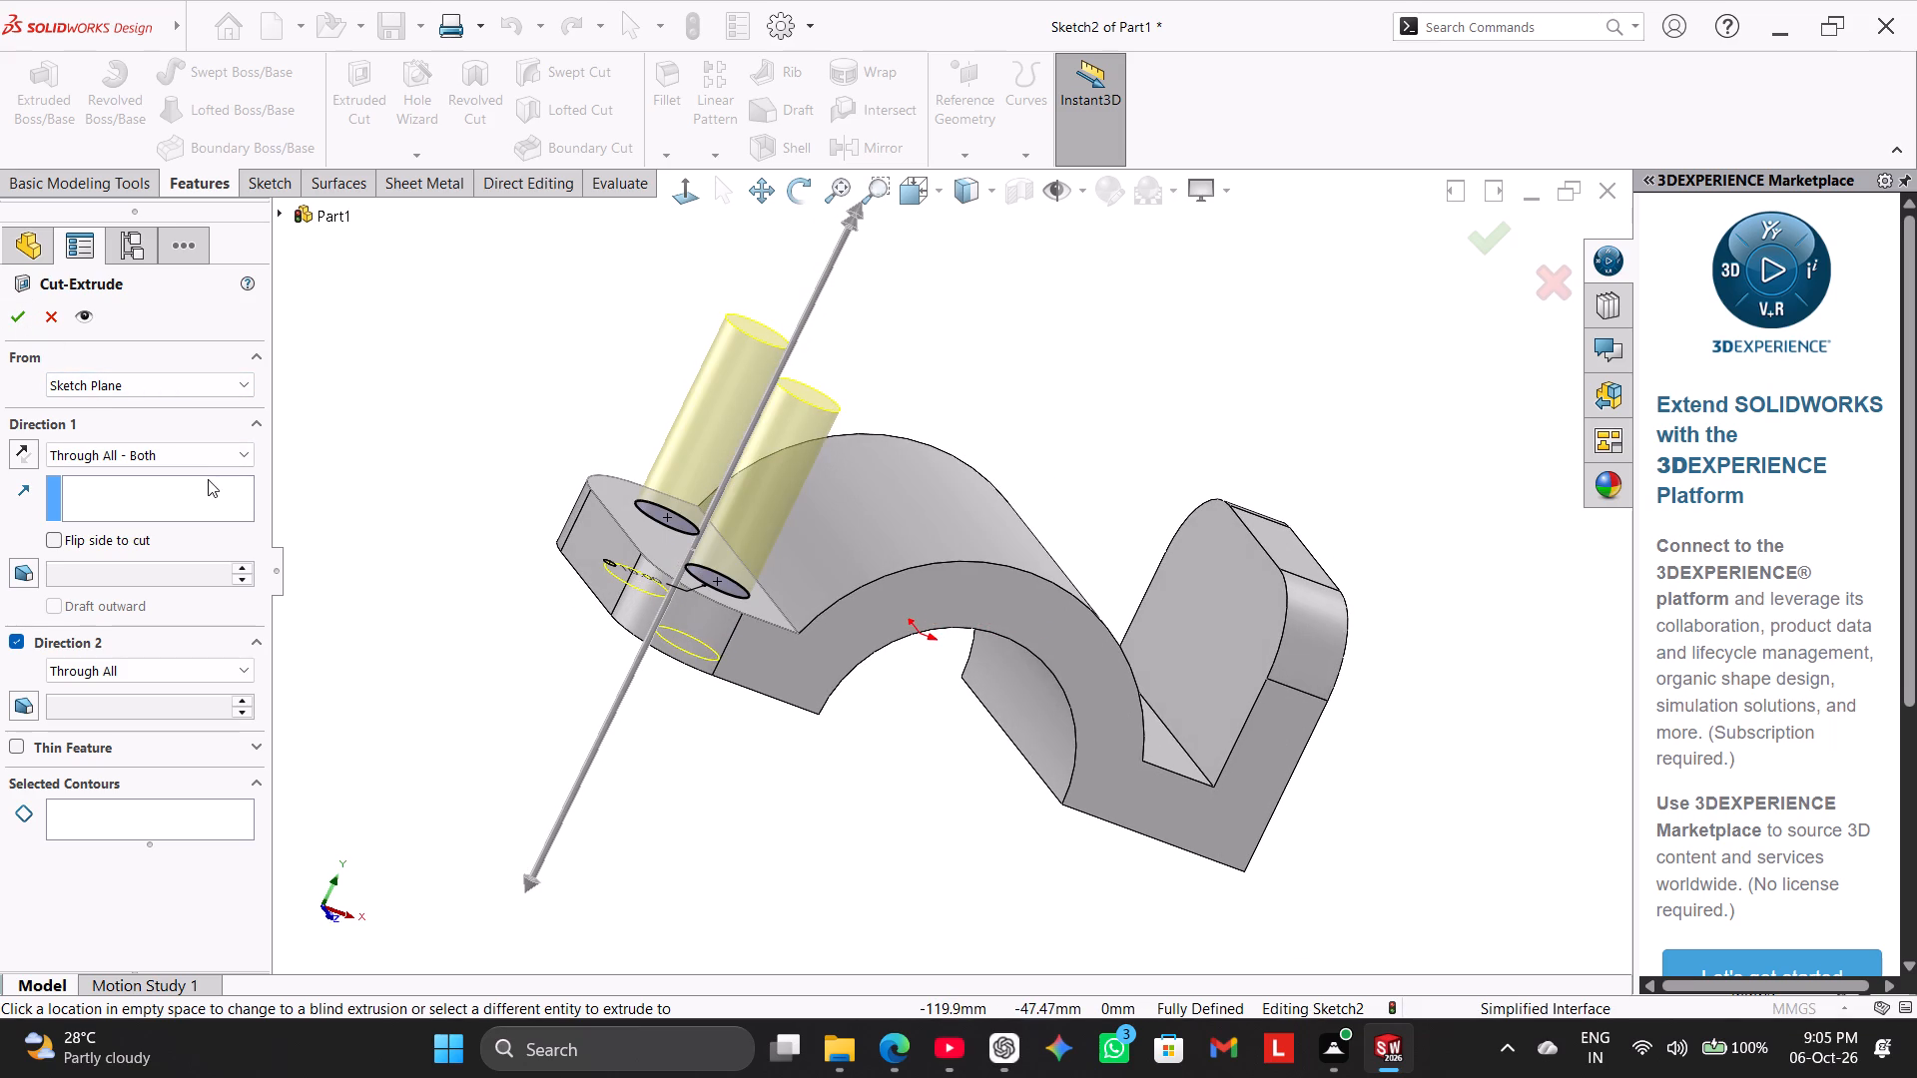
{"action": "left_click", "coordinate": [192, 458]}
{"action": "left_click", "coordinate": [183, 527]}
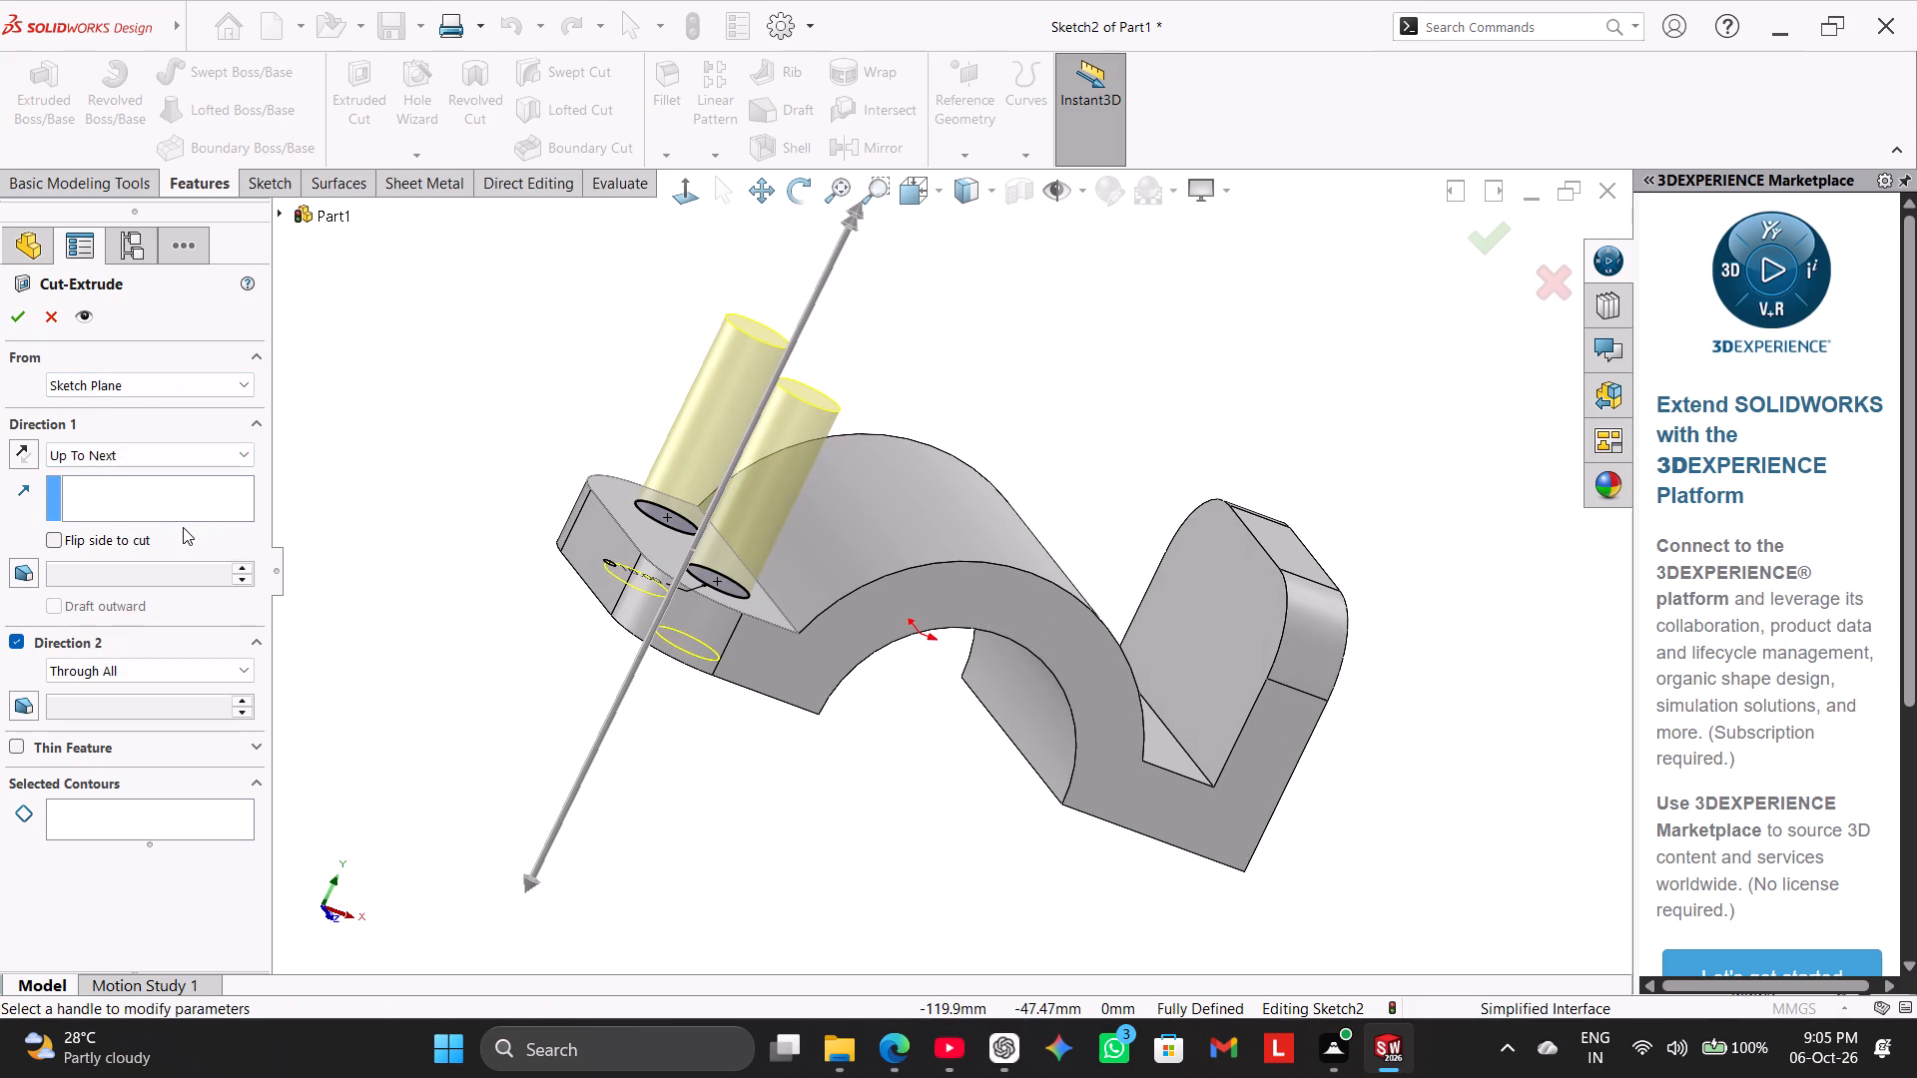
{"action": "left_click", "coordinate": [30, 451]}
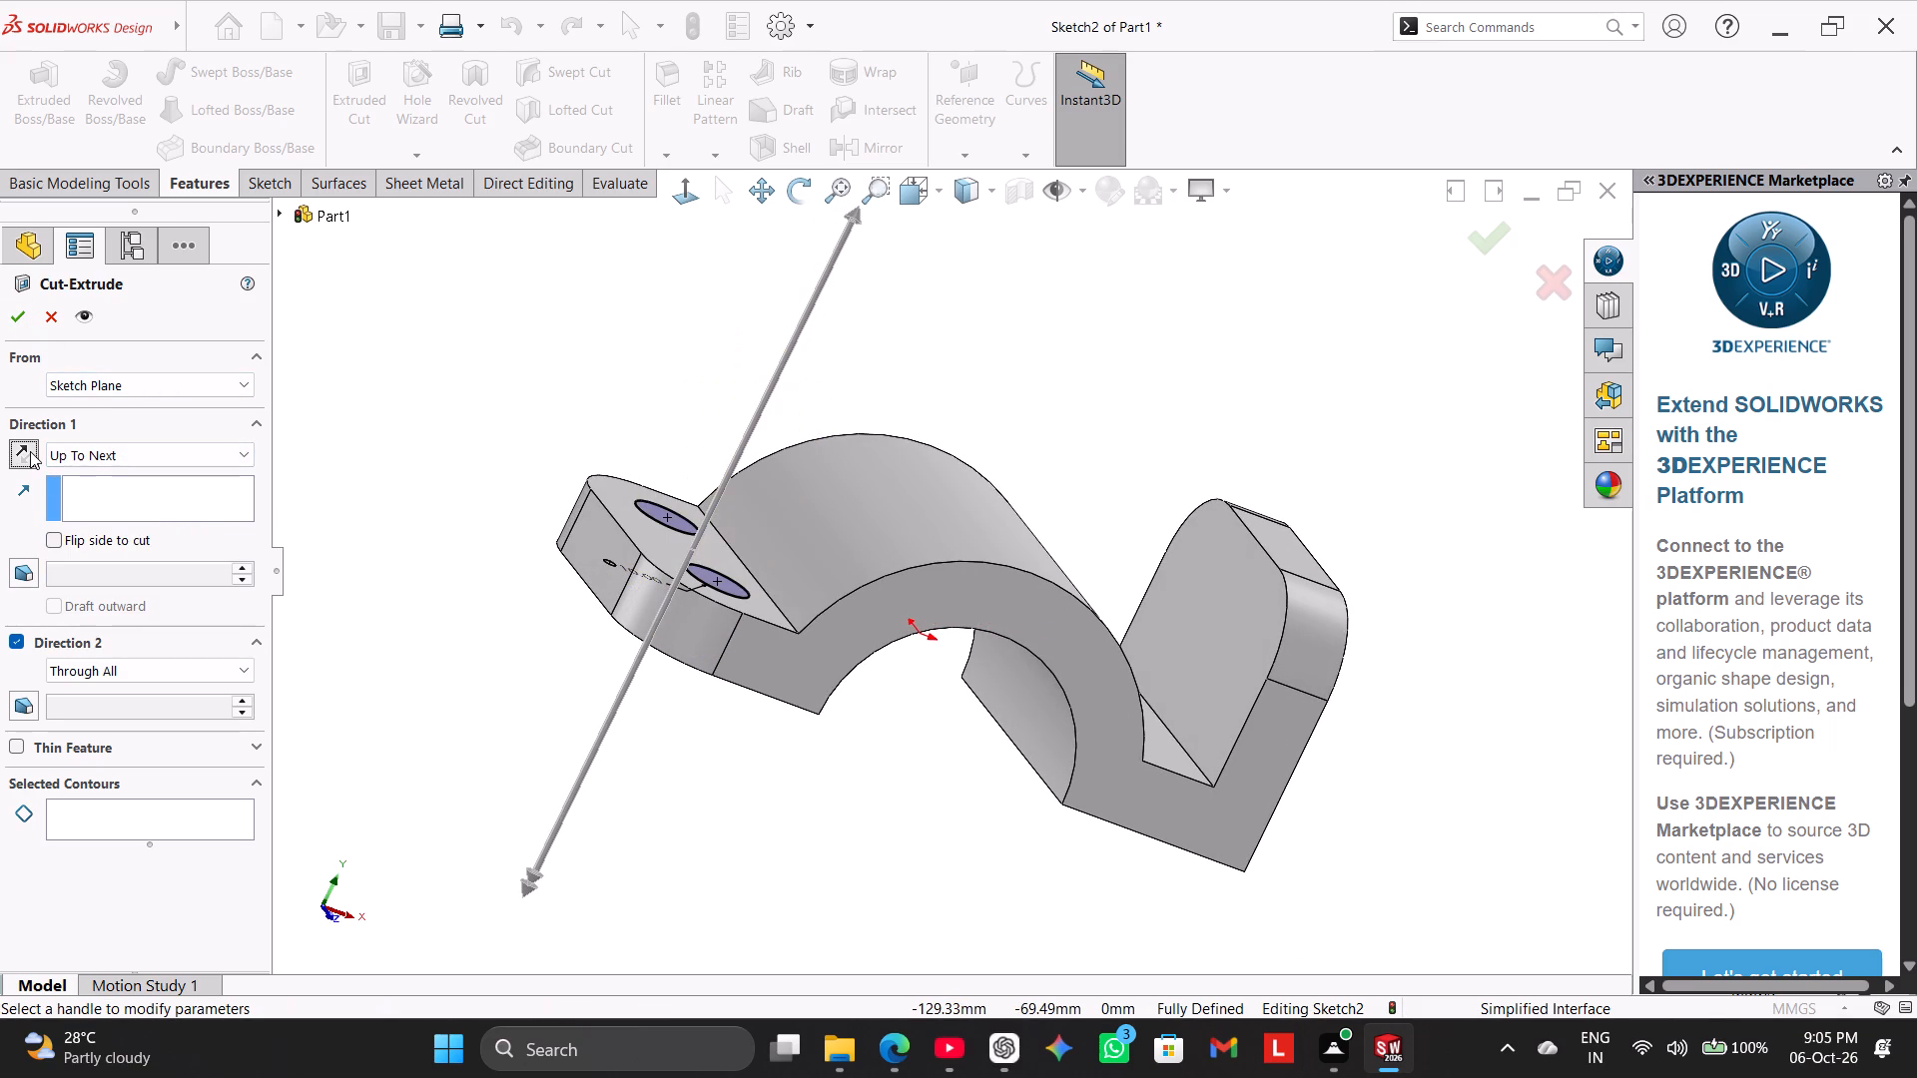
{"action": "left_click", "coordinate": [30, 451]}
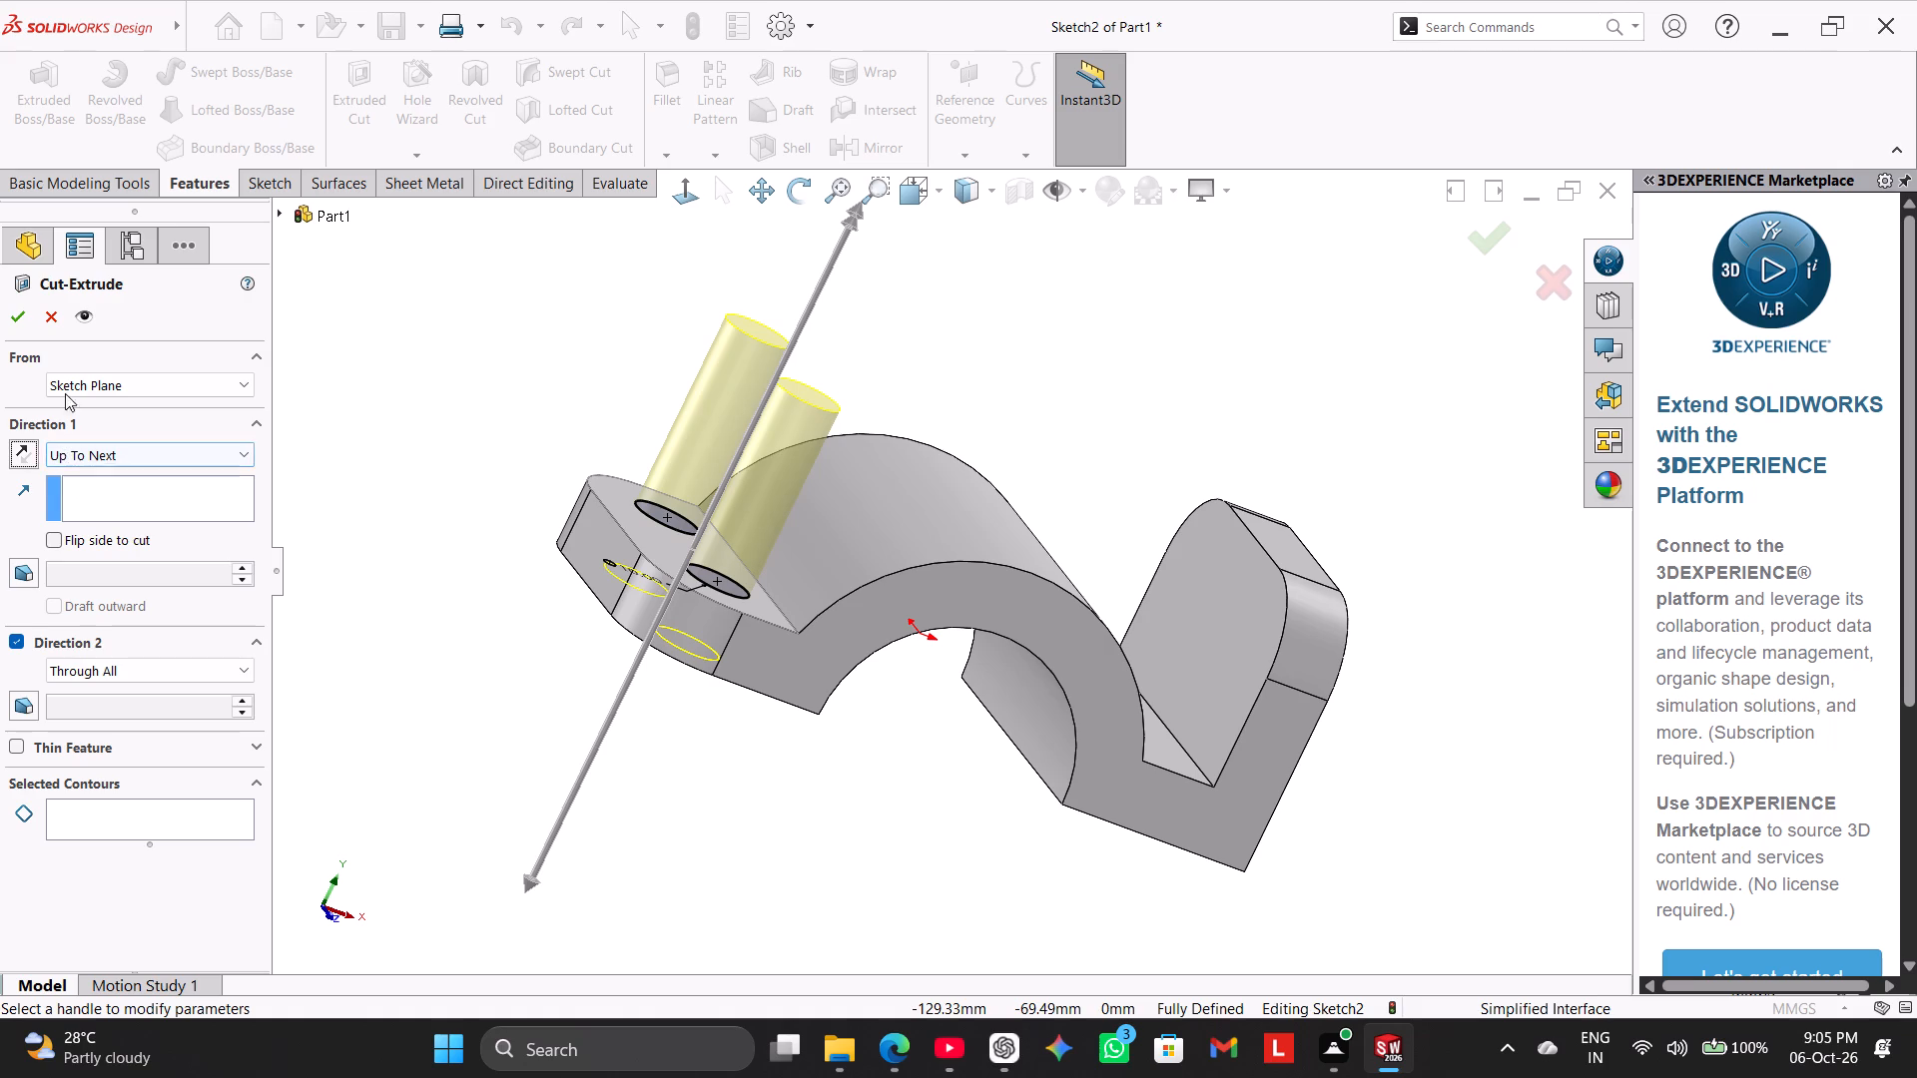
{"action": "left_click", "coordinate": [135, 450]}
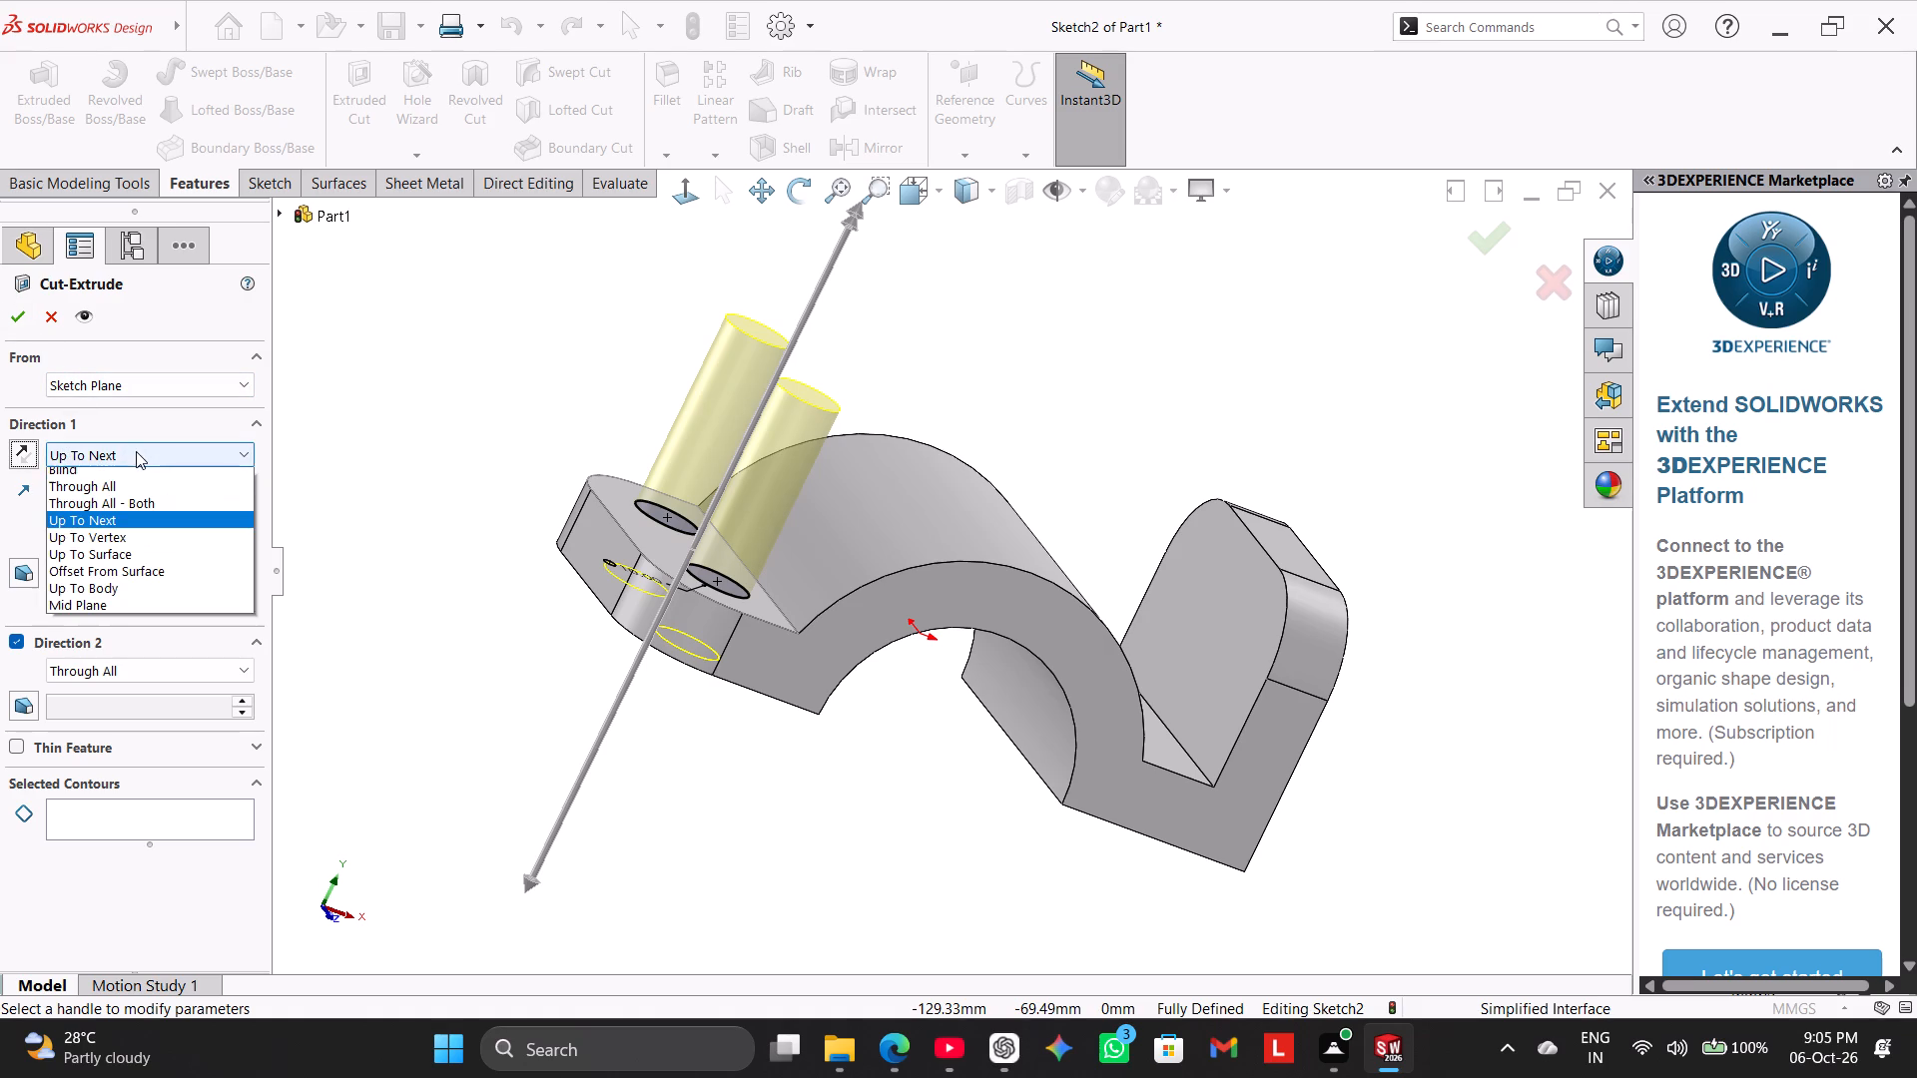
{"action": "left_click", "coordinate": [157, 487]}
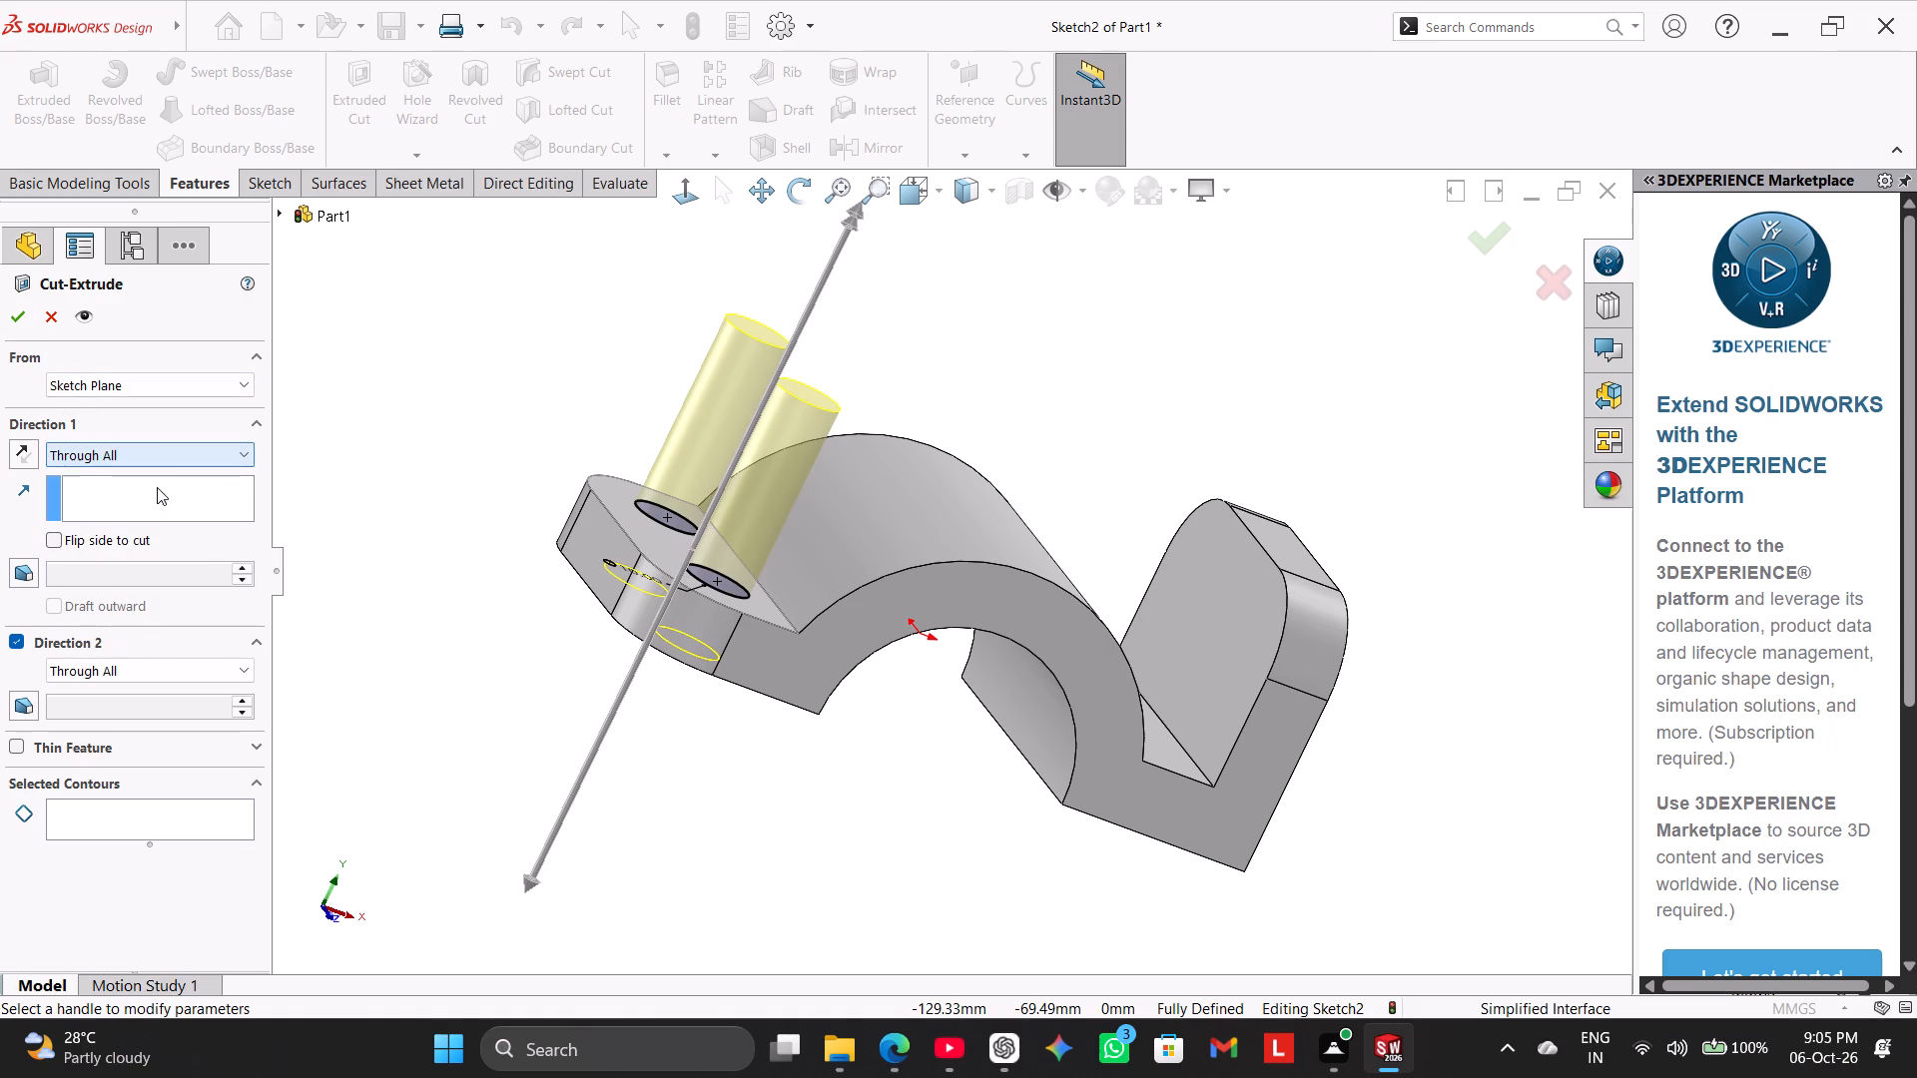
{"action": "left_click", "coordinate": [179, 461]}
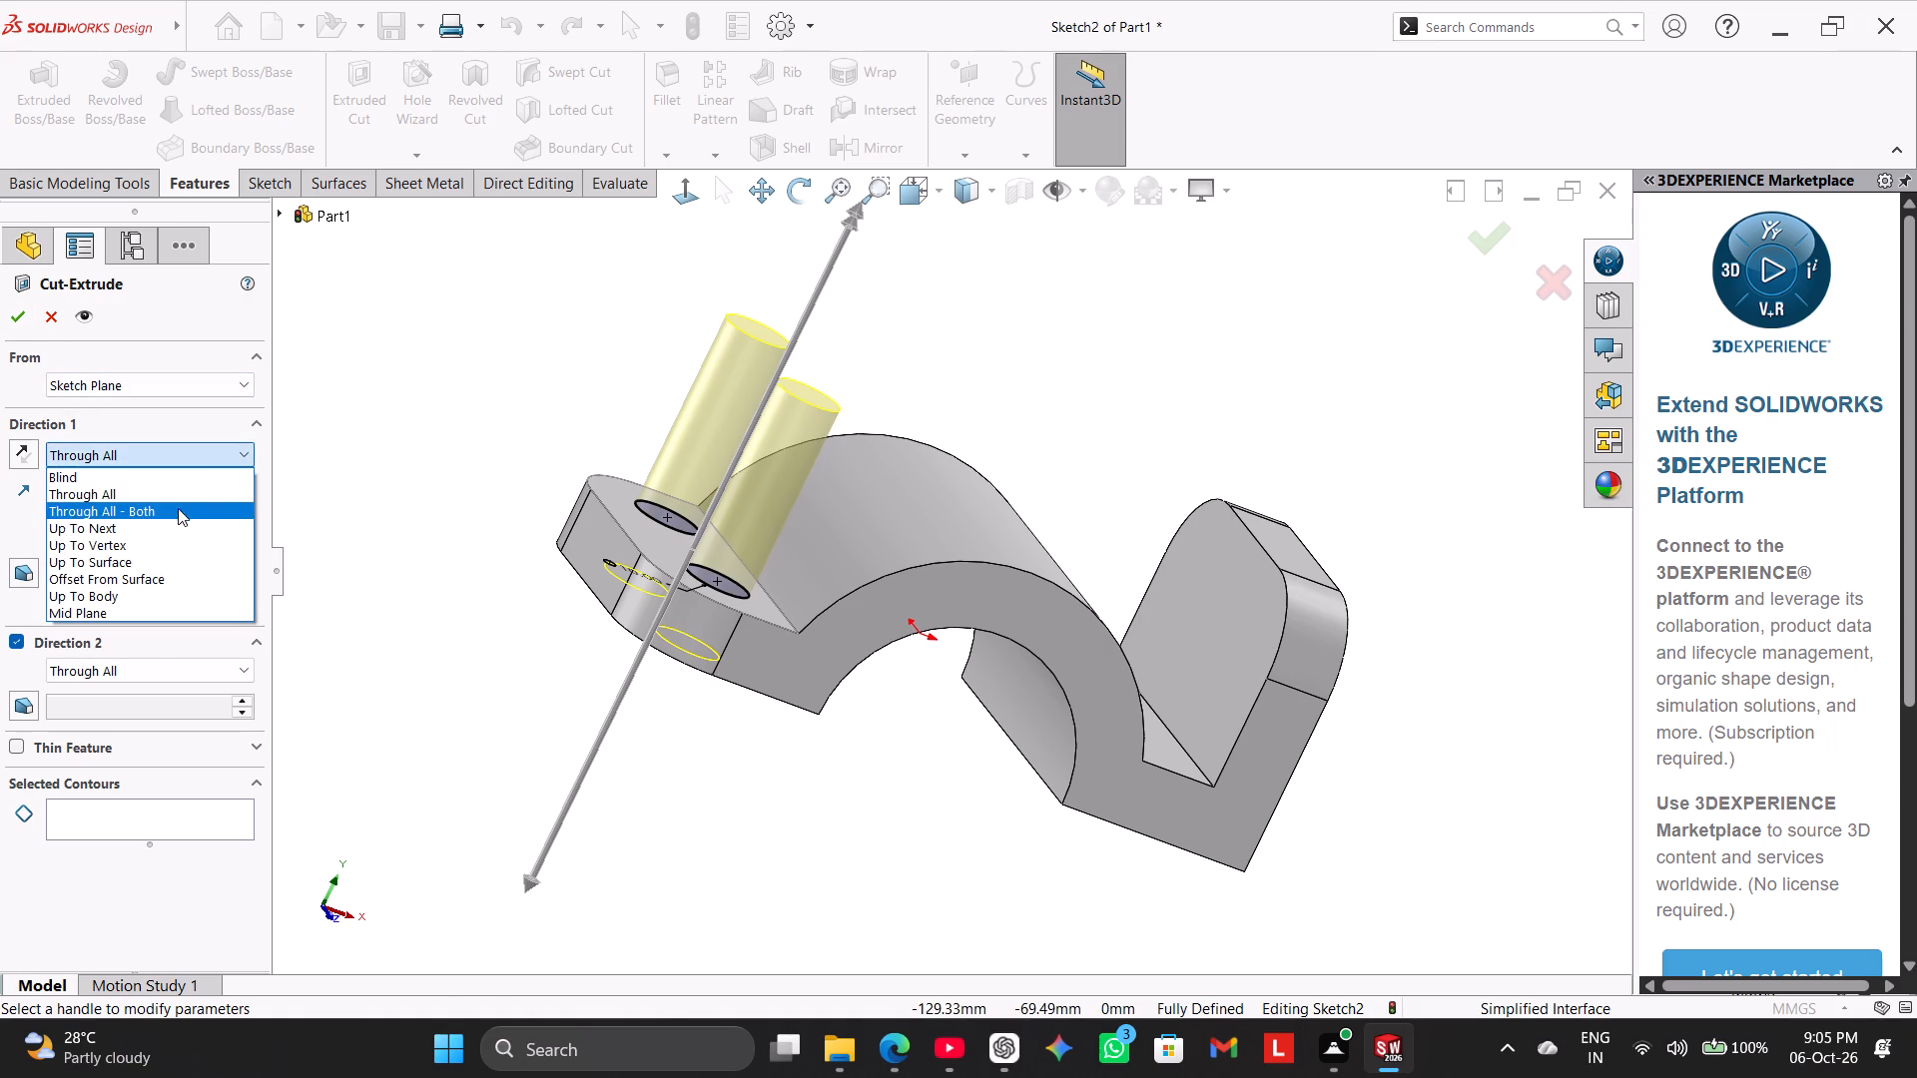
{"action": "left_click", "coordinate": [178, 508]}
{"action": "left_click", "coordinate": [13, 323]}
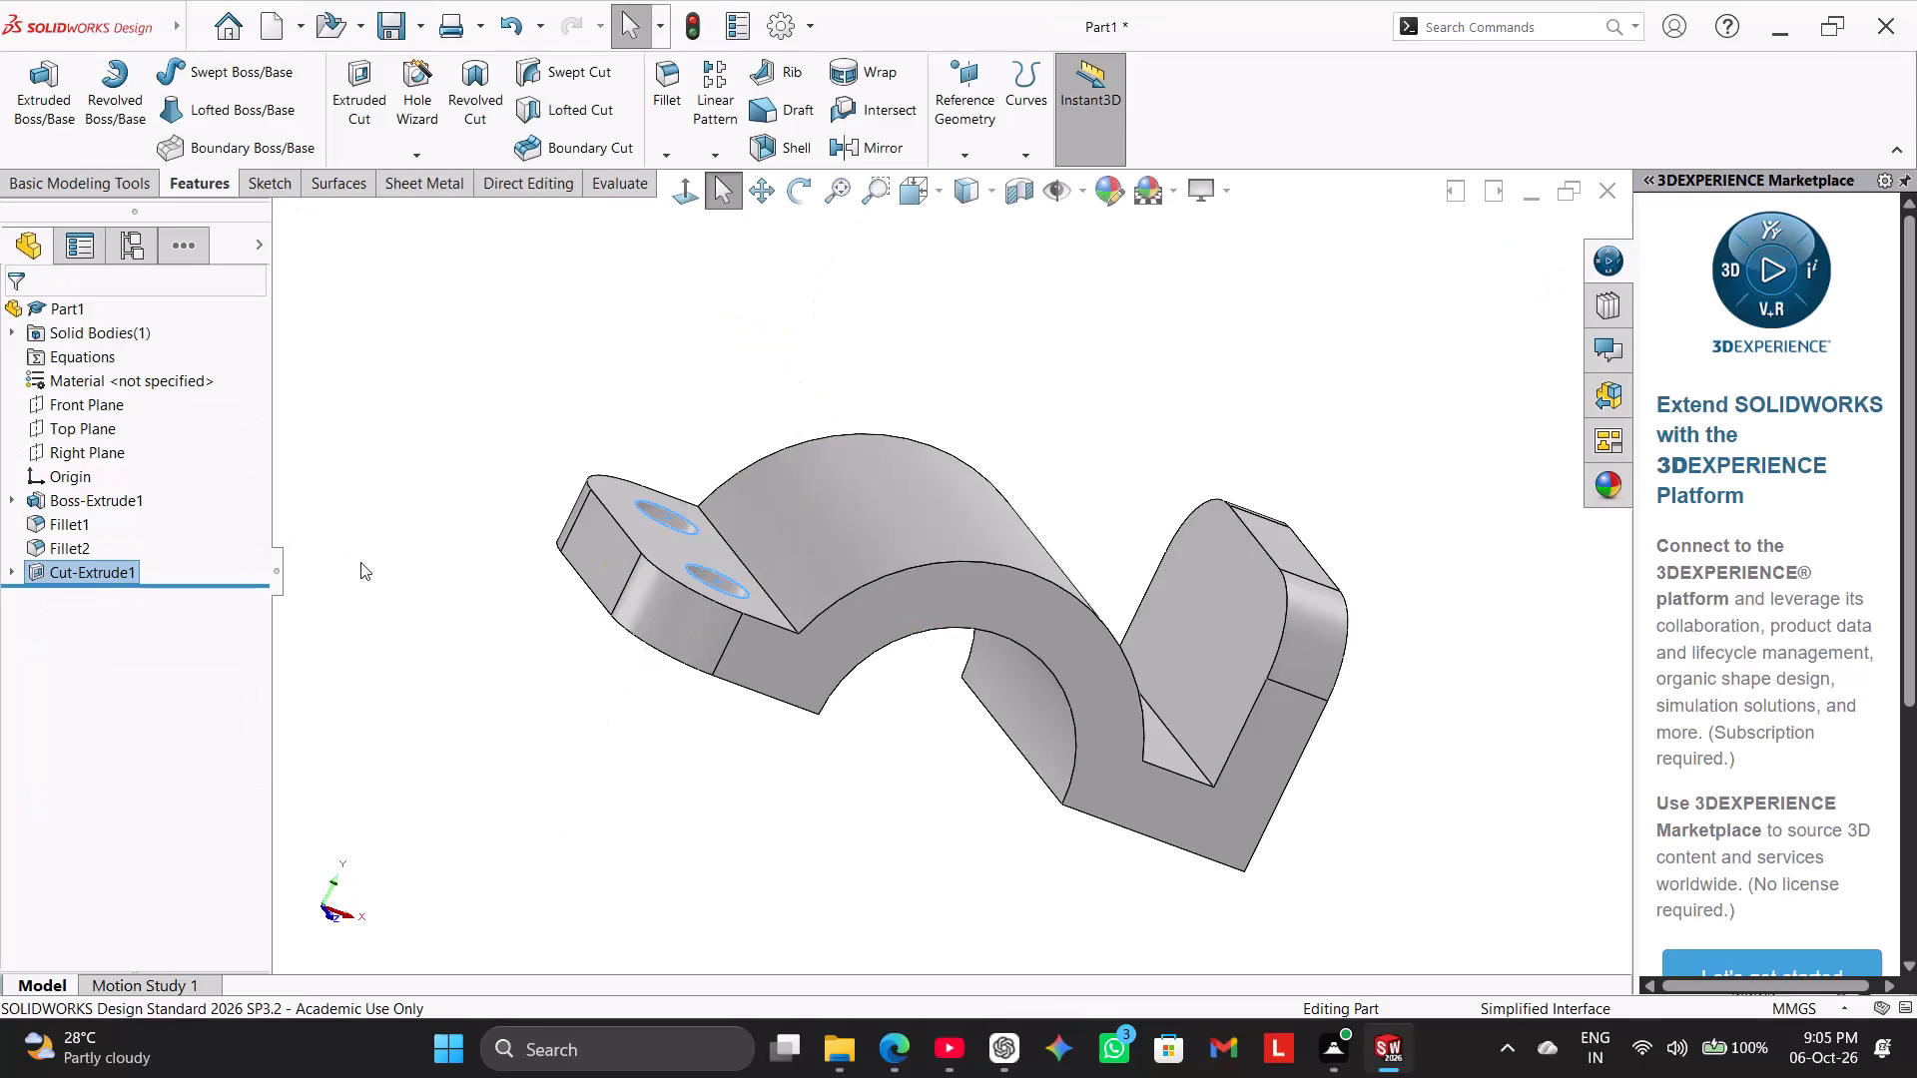
Orient the bracket to the isometric view and start a sketch on the upright's flat outer face.
{"action": "left_click", "coordinate": [360, 562]}
{"action": "scroll", "coordinate": [380, 558], "scroll_direction": "up", "scroll_amount": 1}
{"action": "middle_click_drag", "start_coordinate": [423, 528], "coordinate": [499, 398]}
{"action": "right_click_drag", "start_coordinate": [472, 619], "coordinate": [573, 438]}
{"action": "left_click", "coordinate": [472, 585]}
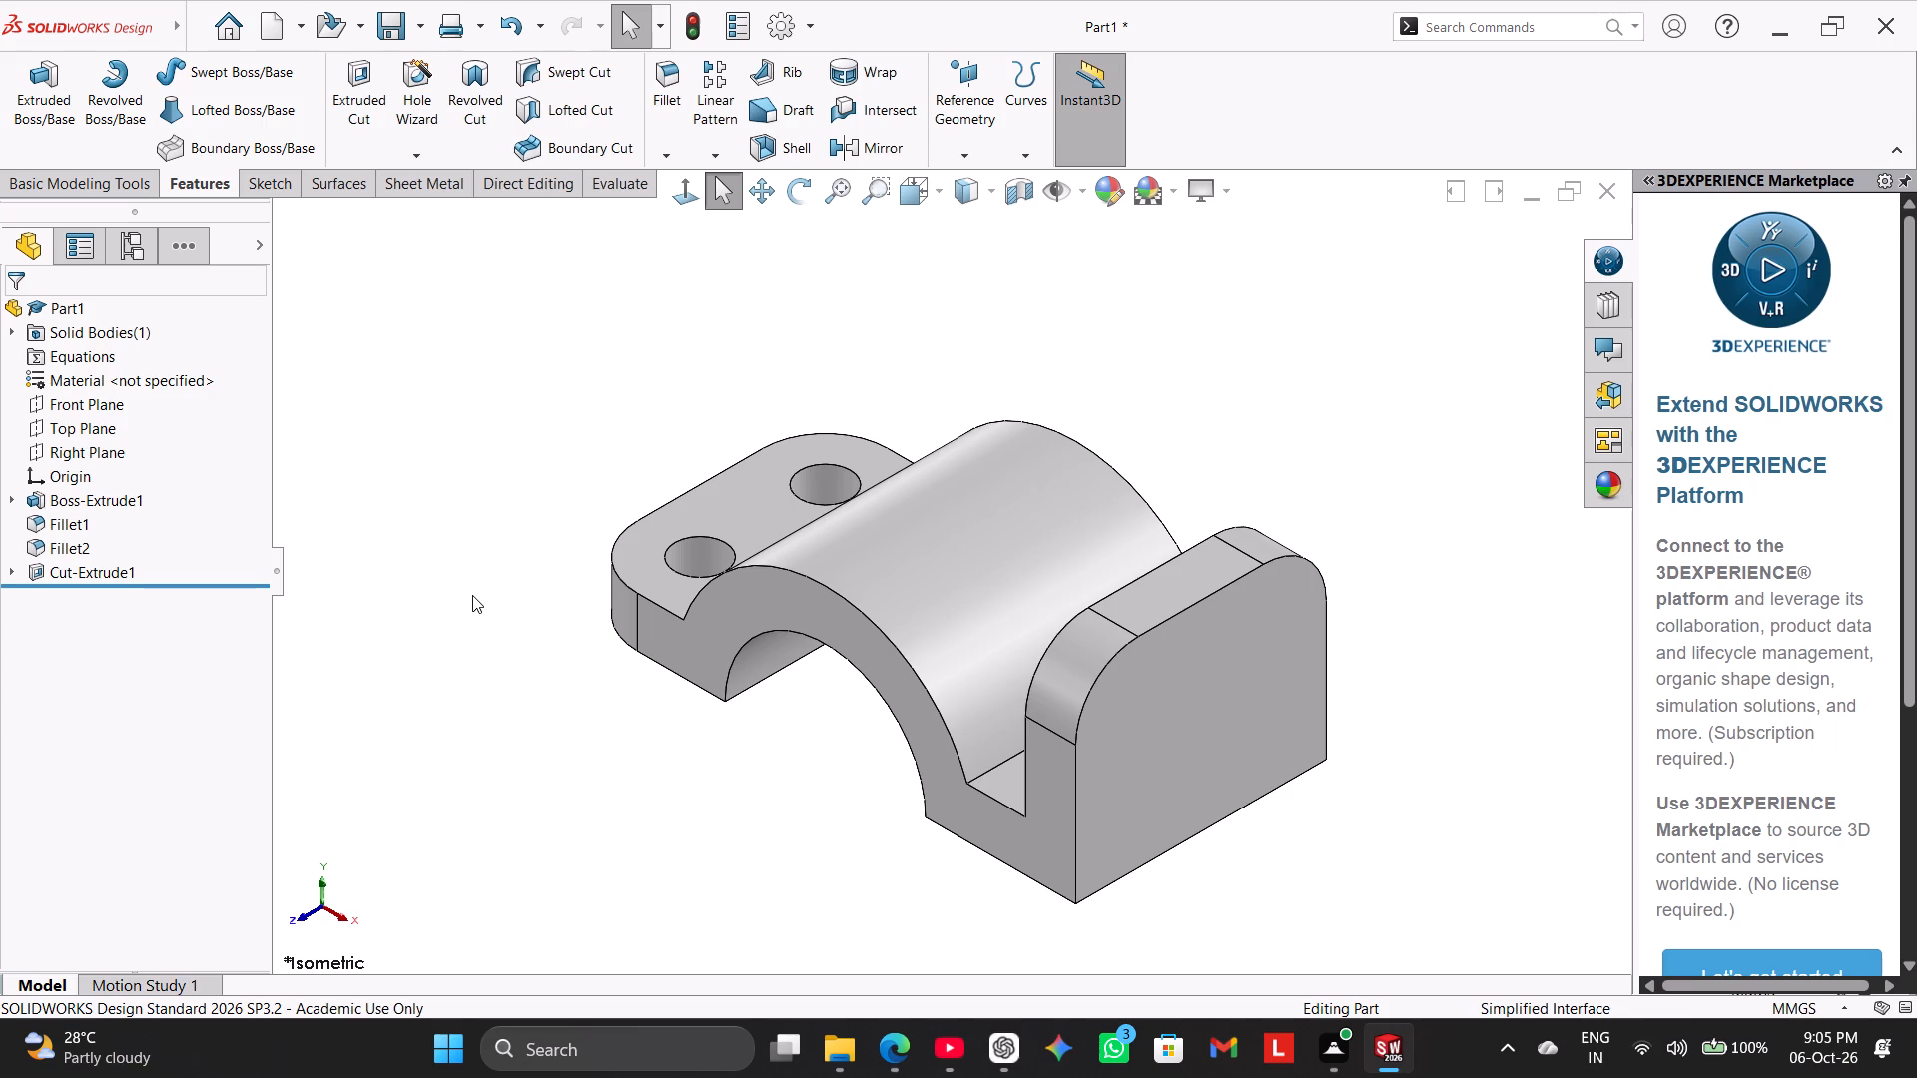
{"action": "right_click", "coordinate": [1187, 689]}
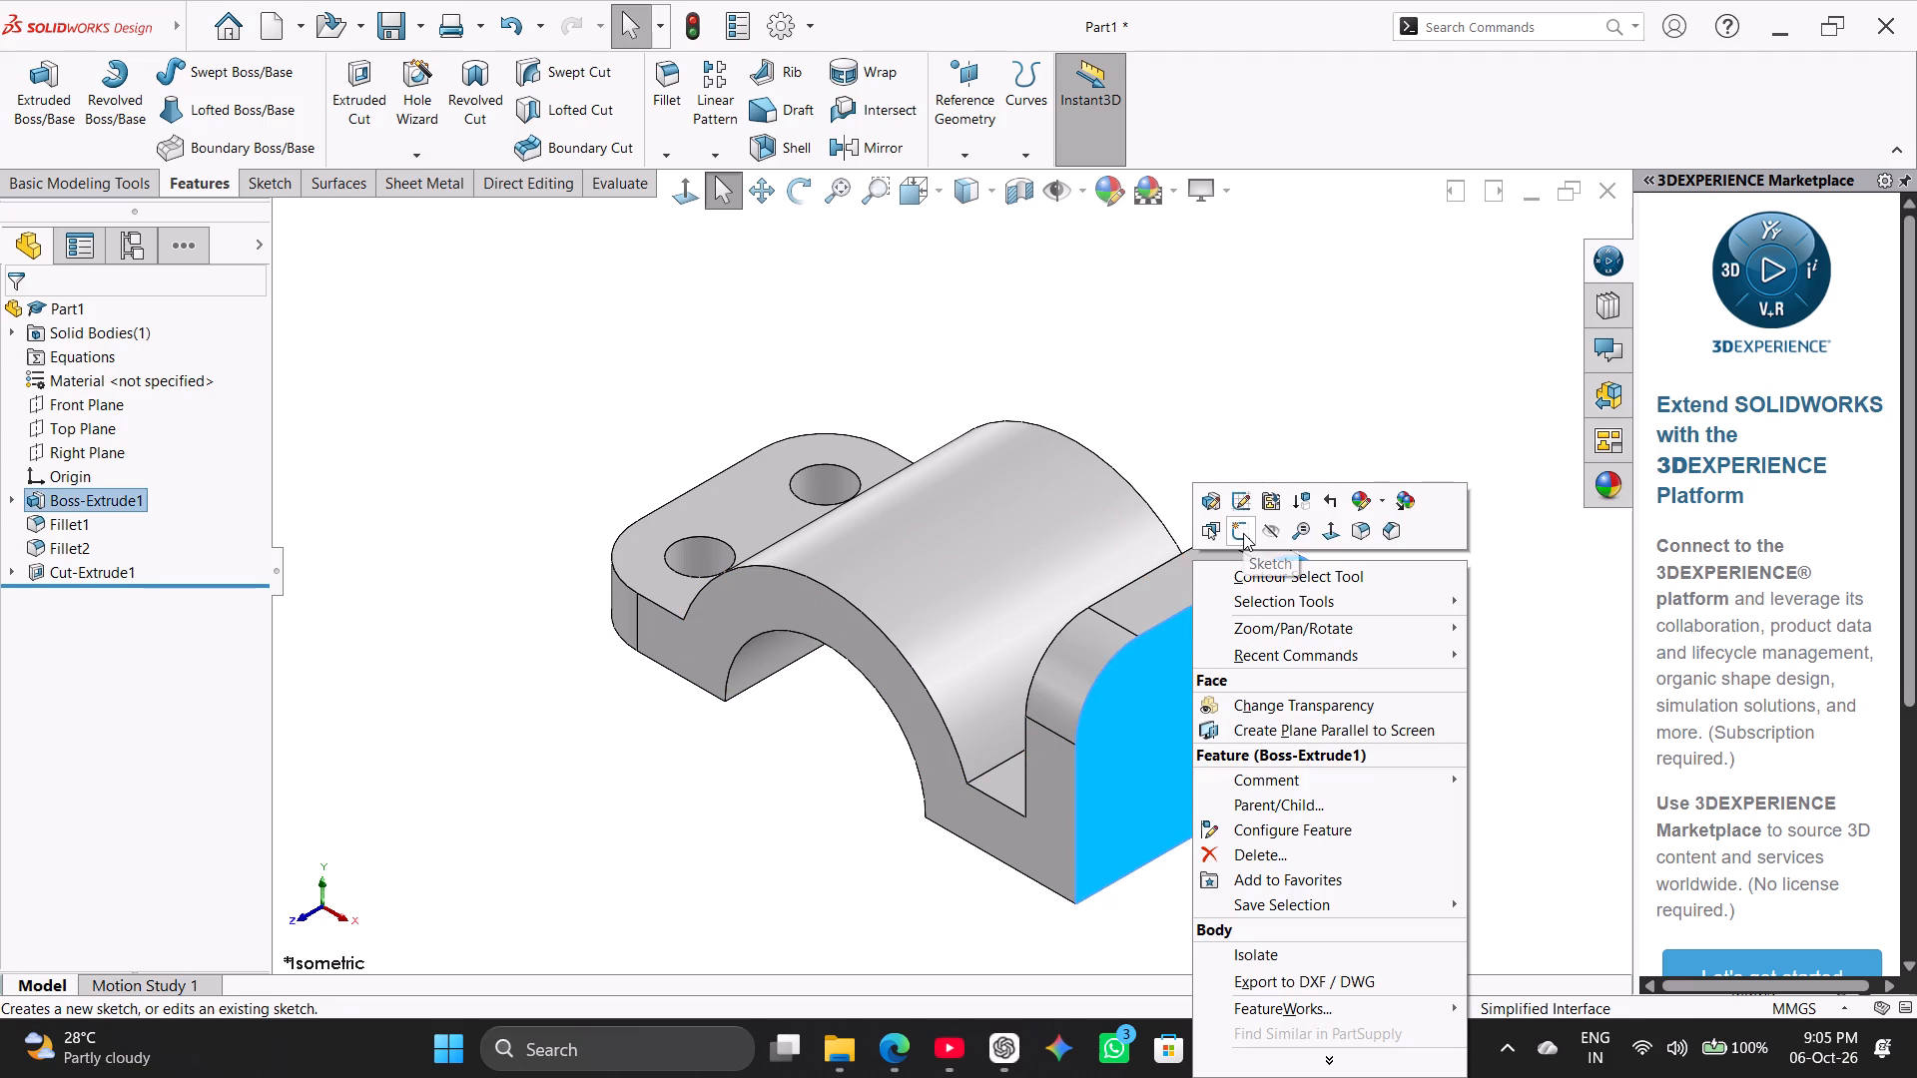
{"action": "left_click", "coordinate": [1243, 533]}
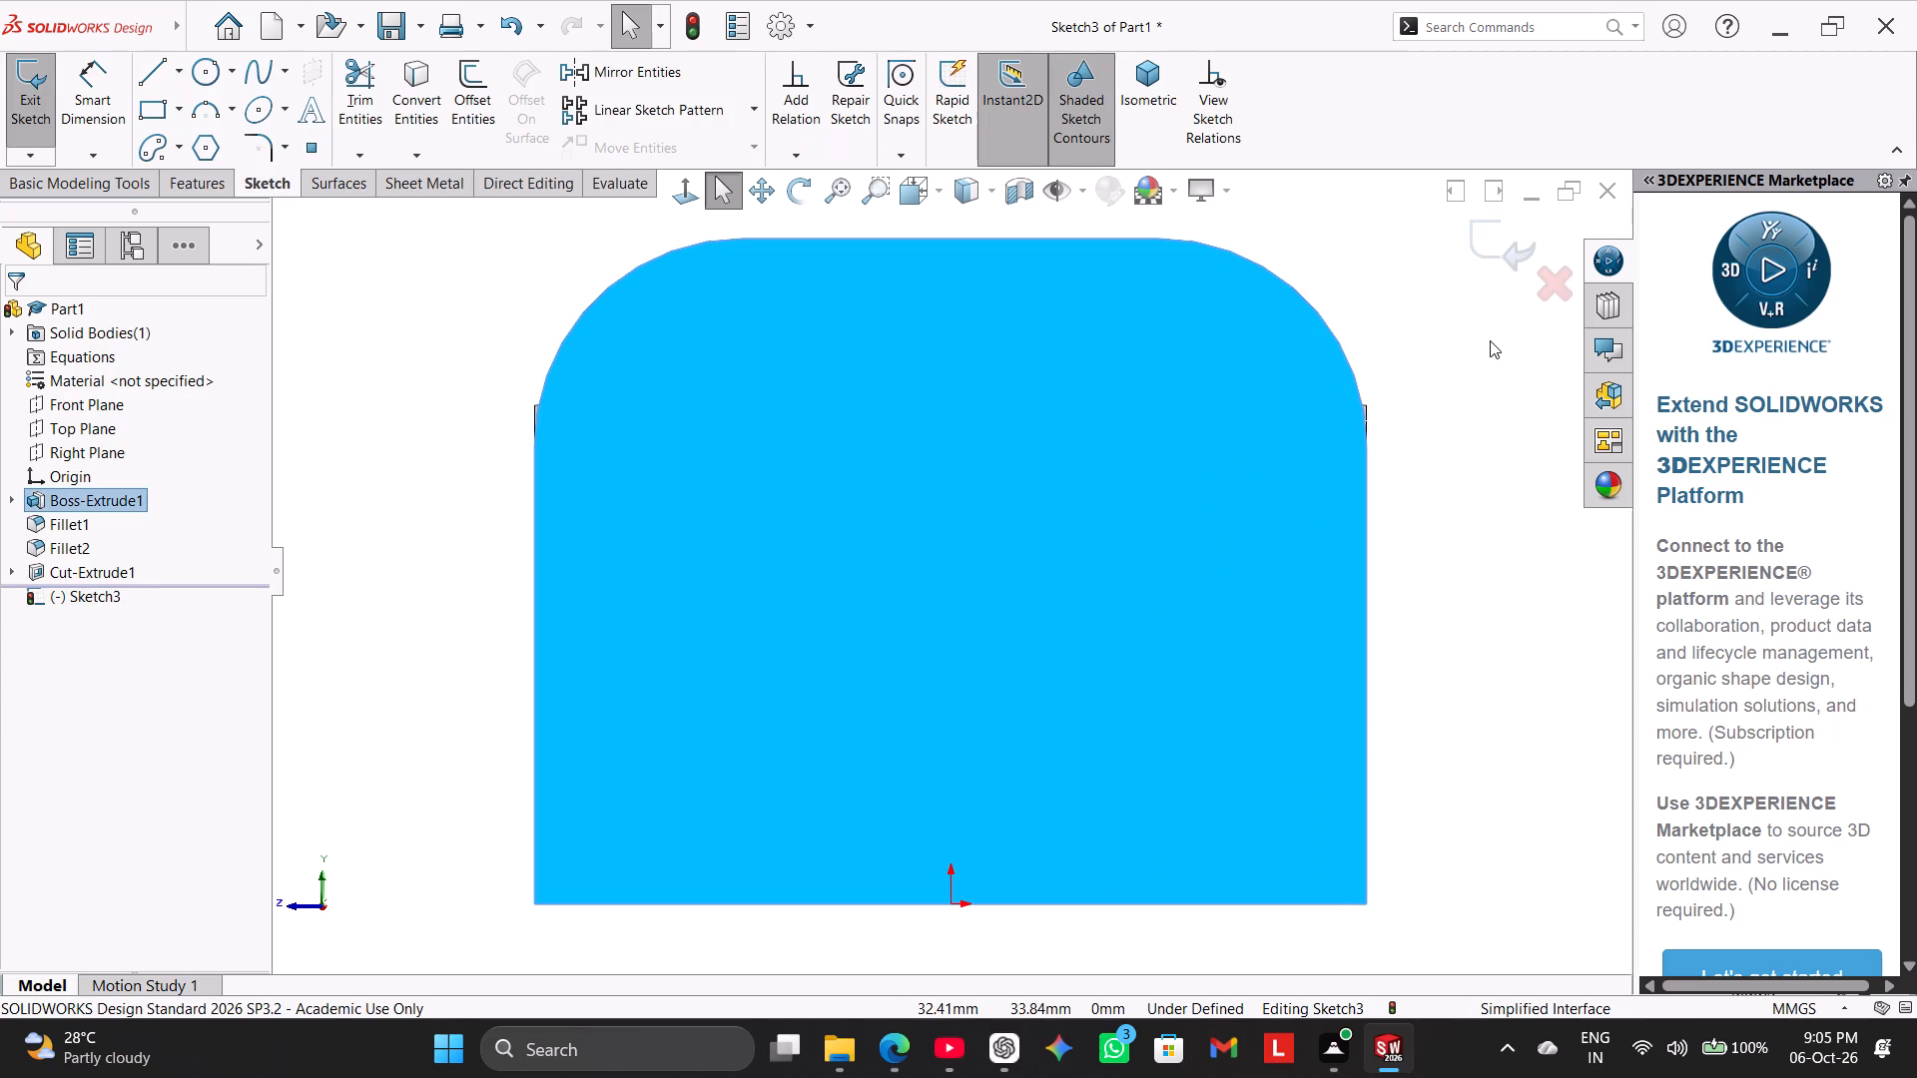
{"action": "left_click", "coordinate": [1474, 347]}
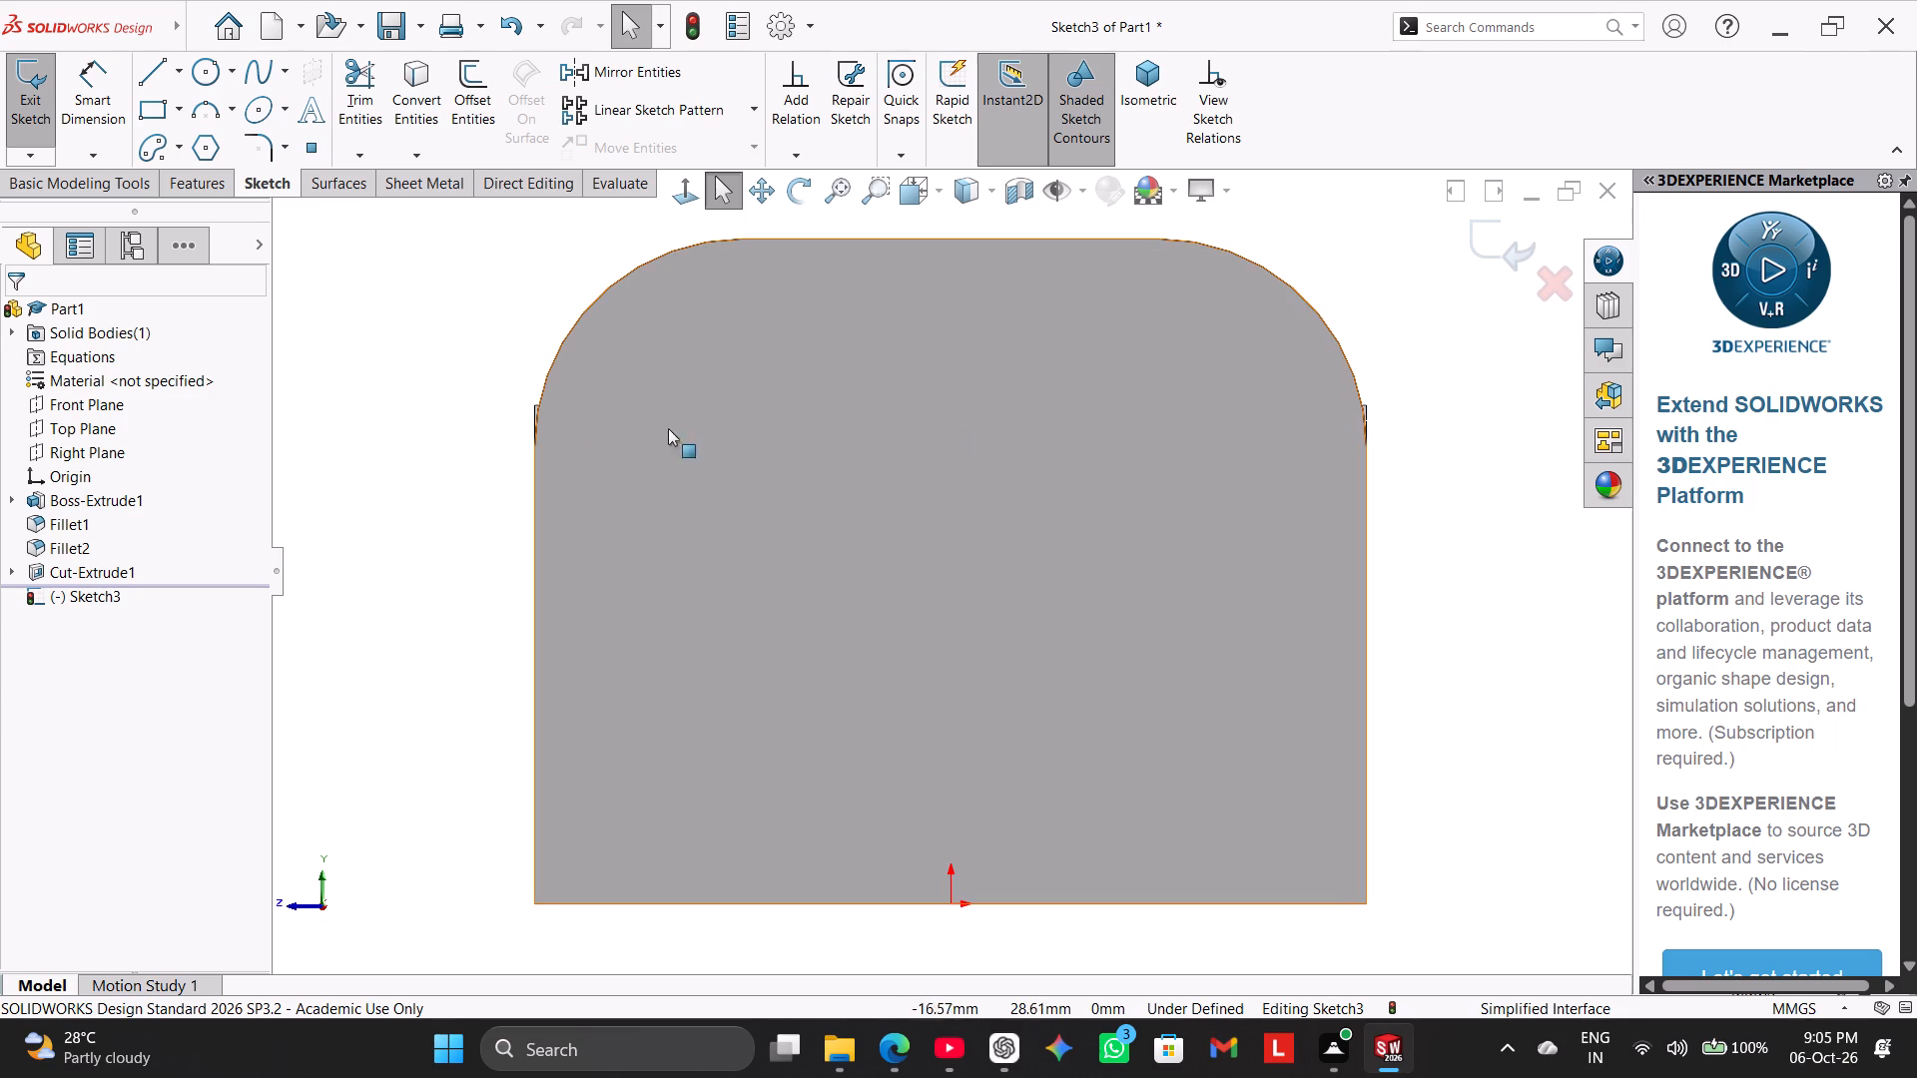
Sketch a vertical 40 mm centreline on the upright's face from the origin to the middle of its top edge.
{"action": "left_click", "coordinate": [175, 70]}
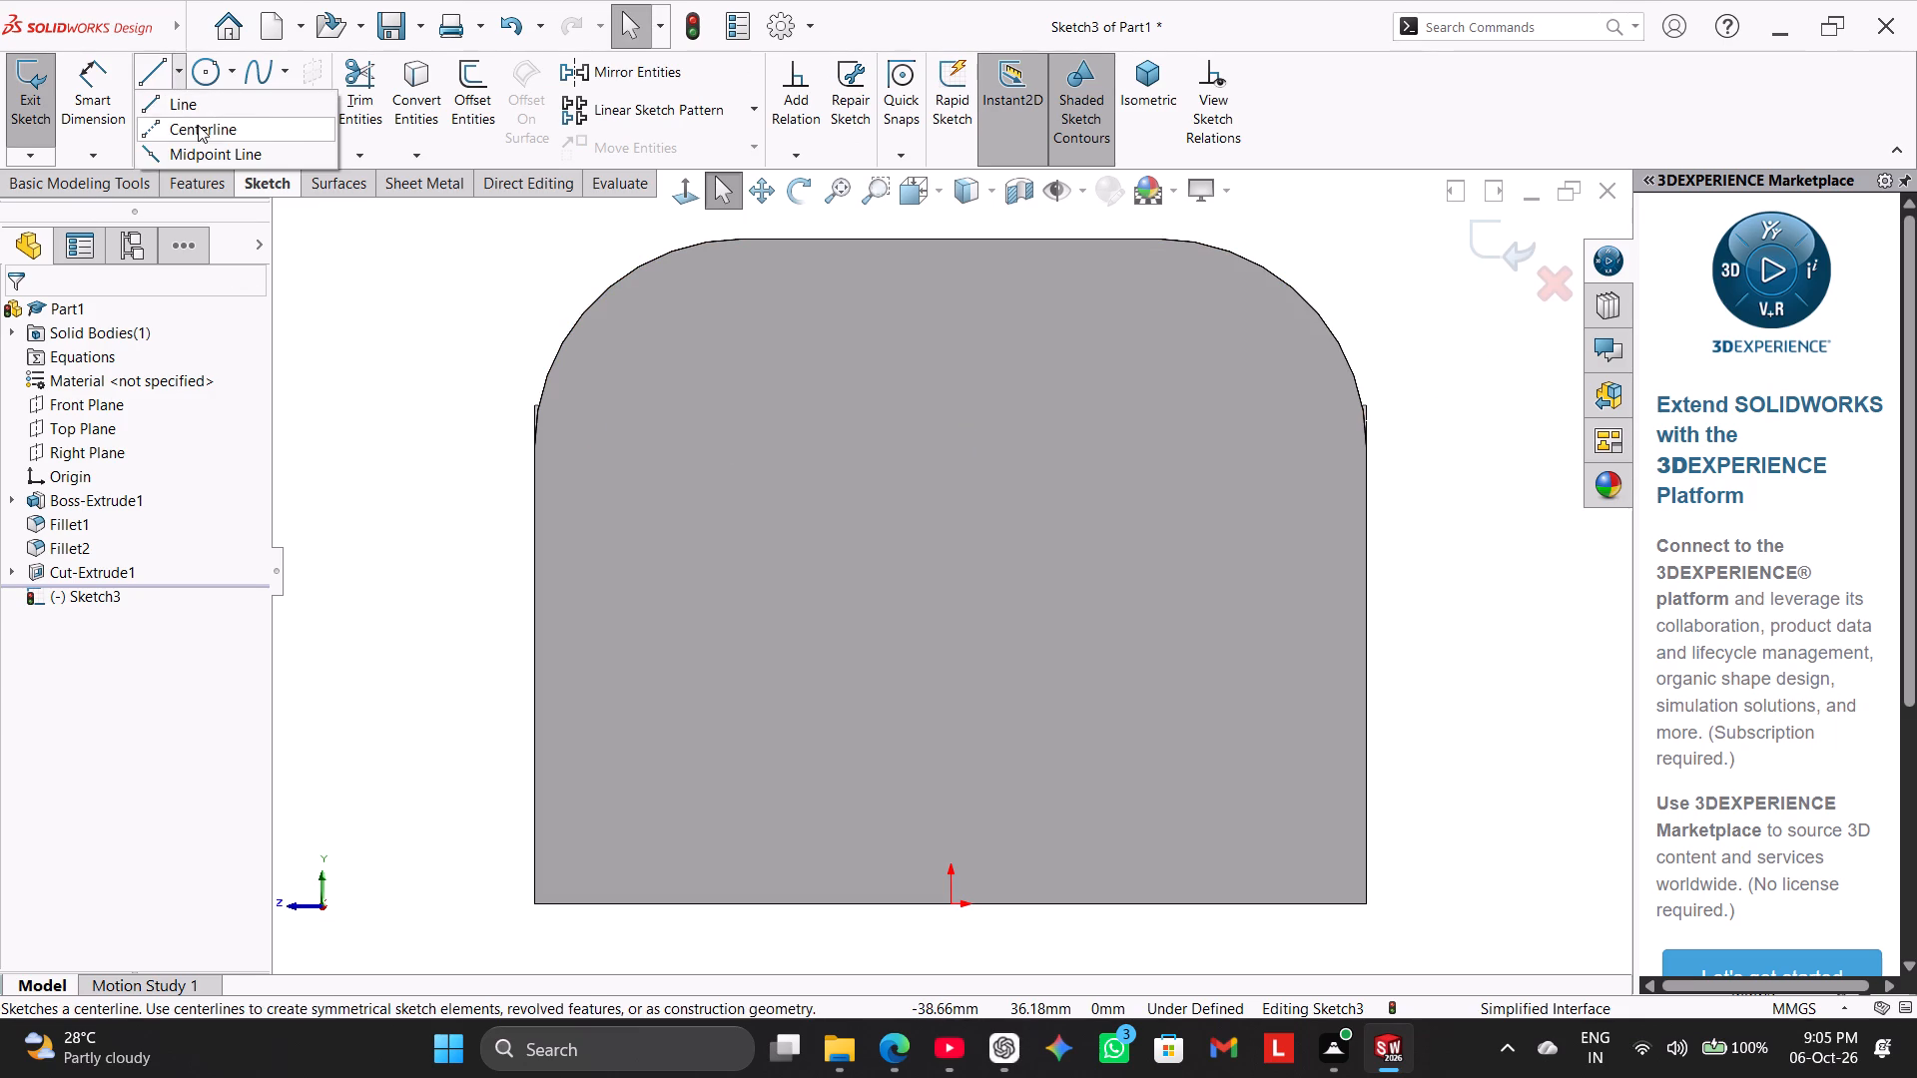
{"action": "left_click", "coordinate": [198, 125]}
{"action": "left_click_drag", "start_coordinate": [950, 902], "coordinate": [951, 892]}
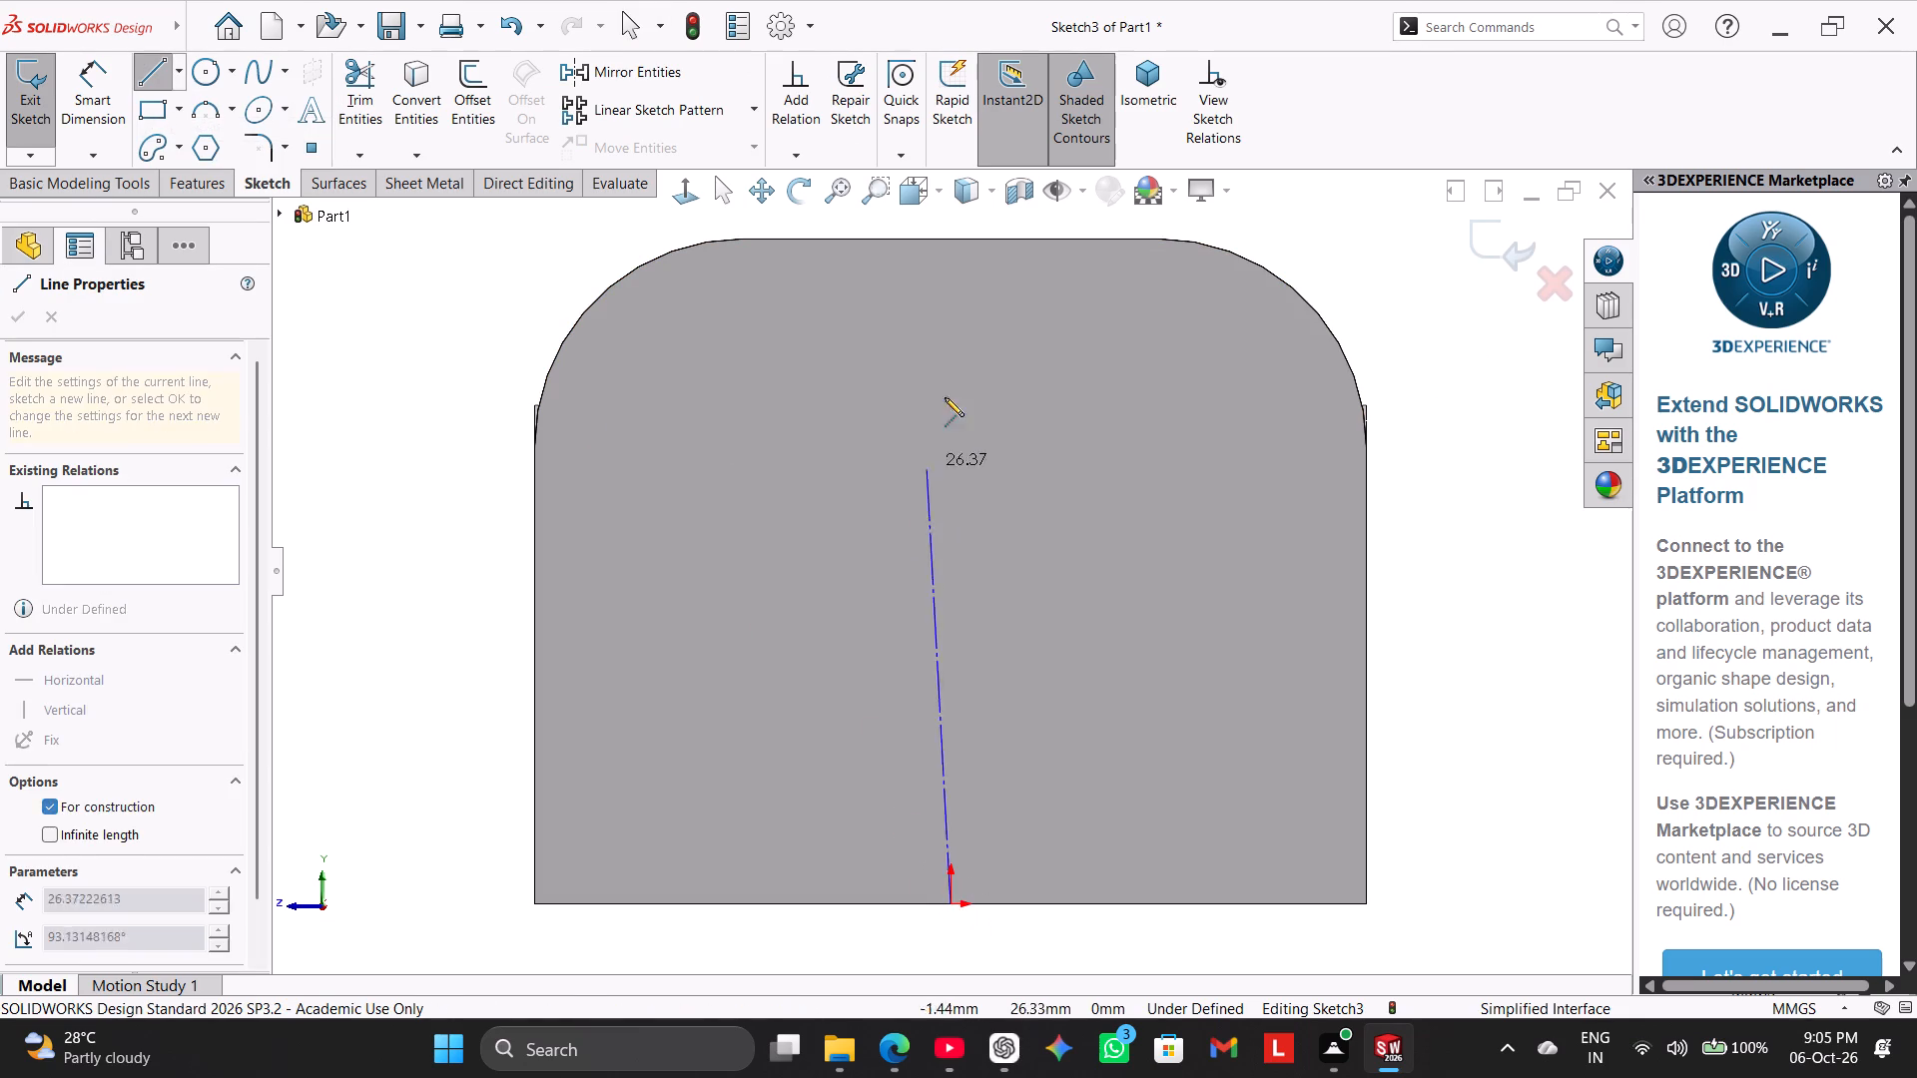
{"action": "left_click", "coordinate": [948, 237]}
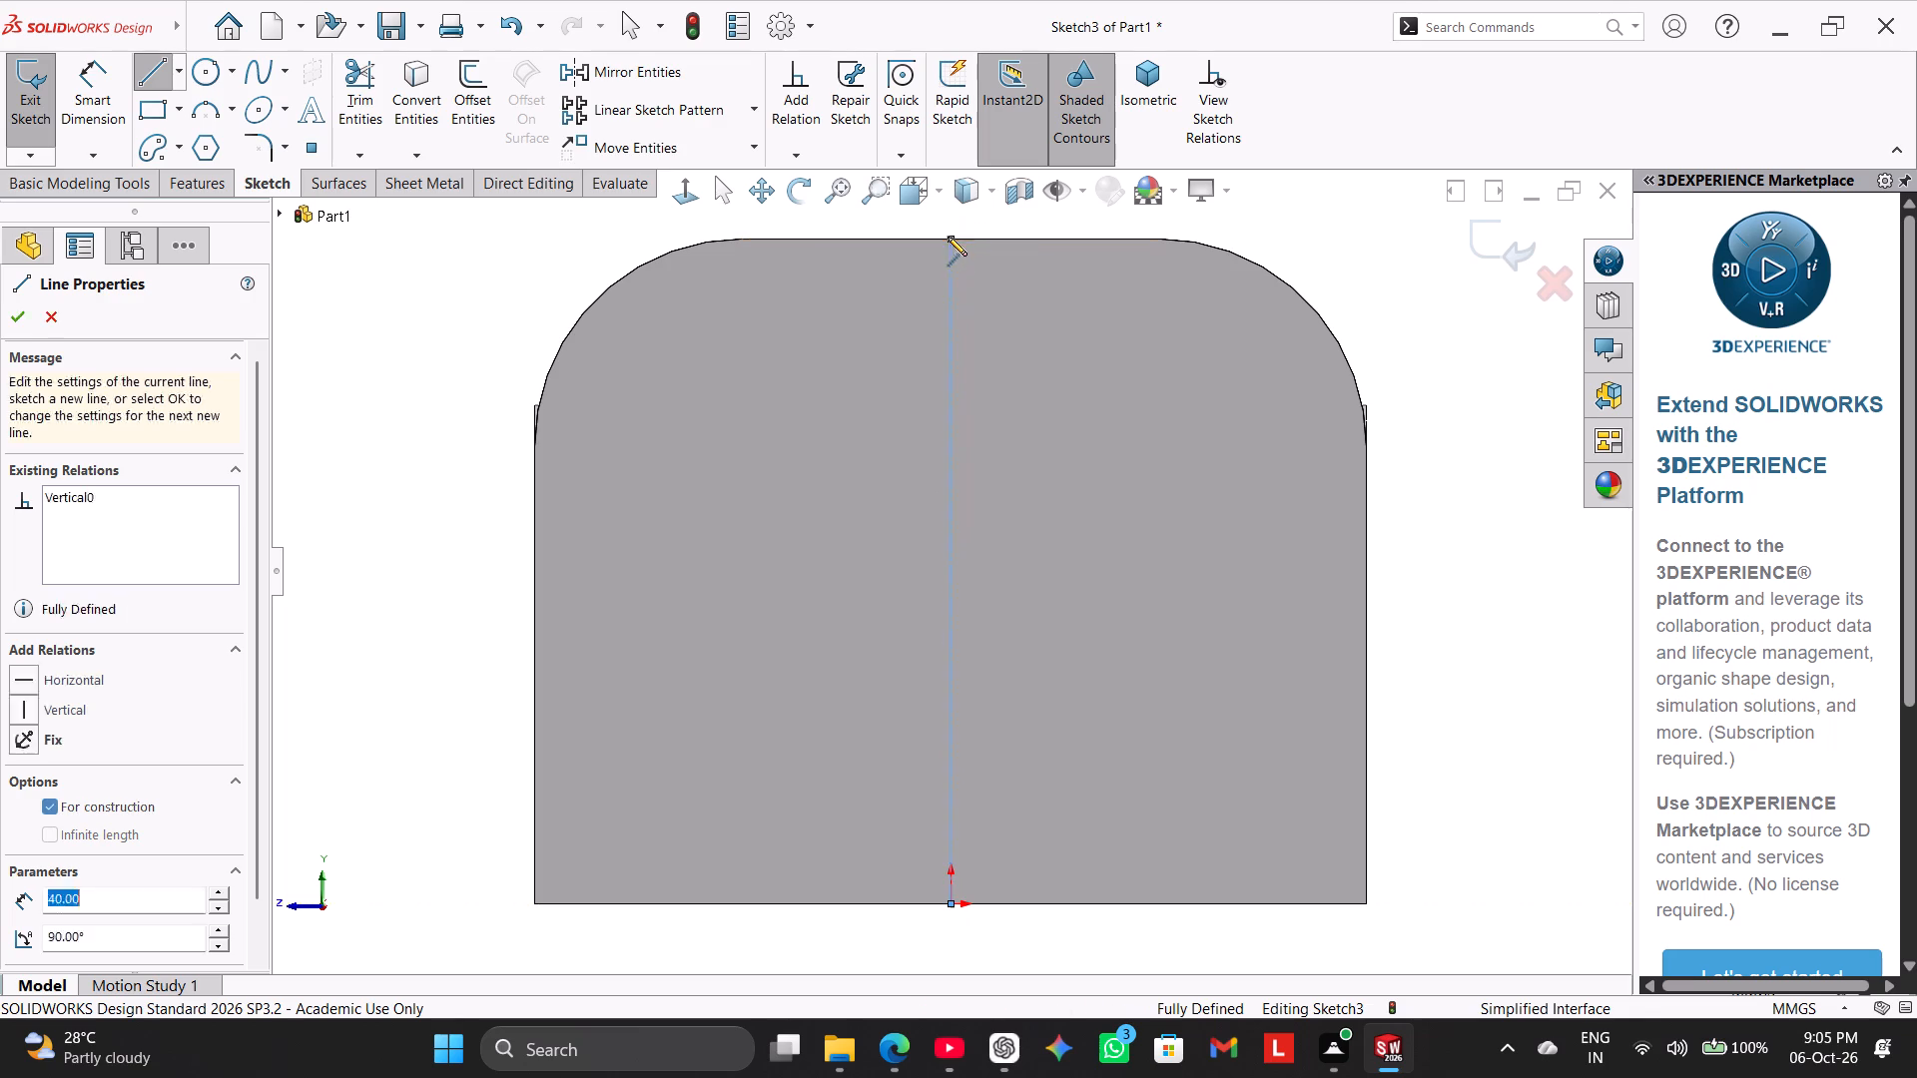
{"action": "right_click", "coordinate": [509, 283]}
{"action": "left_click", "coordinate": [556, 291]}
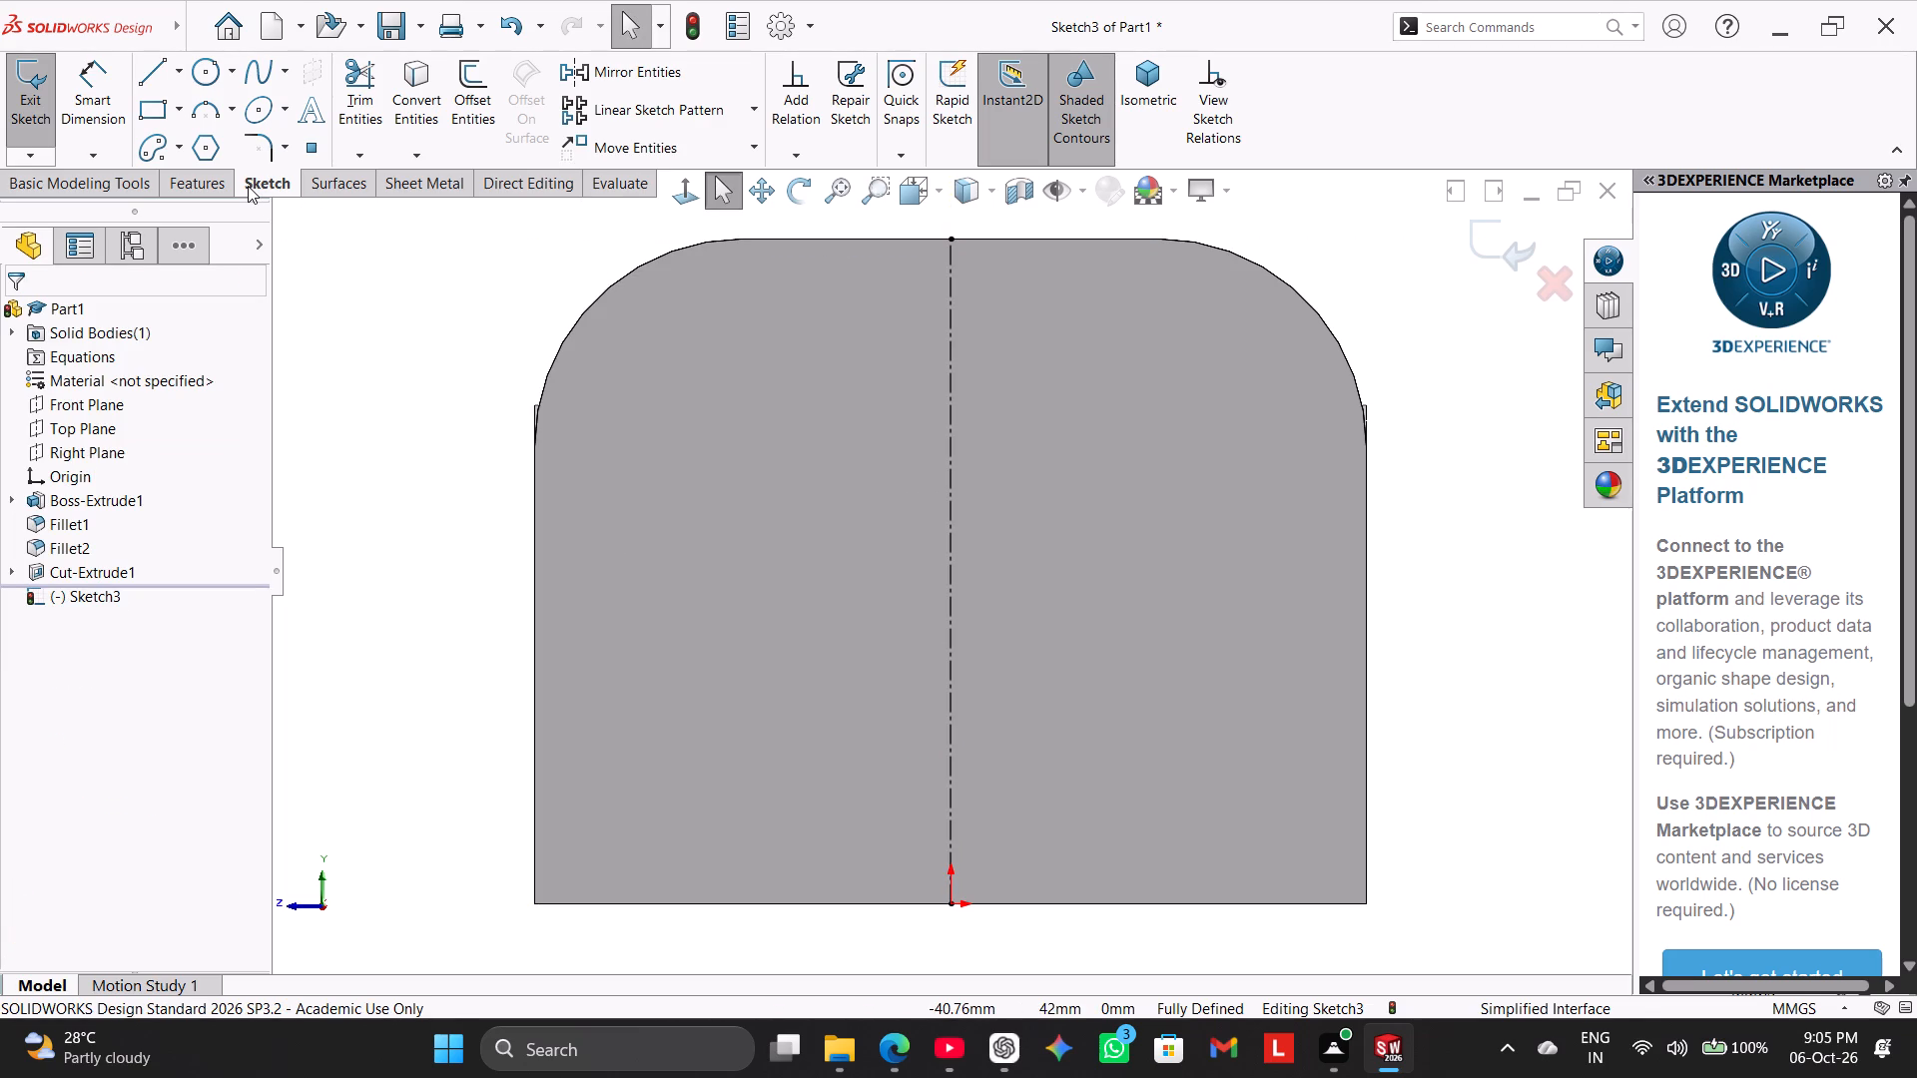
Sketch a circle of about 3.6 mm radius centred on the centreline, about 26.8 mm above the origin.
{"action": "left_click", "coordinate": [198, 78]}
{"action": "left_click", "coordinate": [951, 458]}
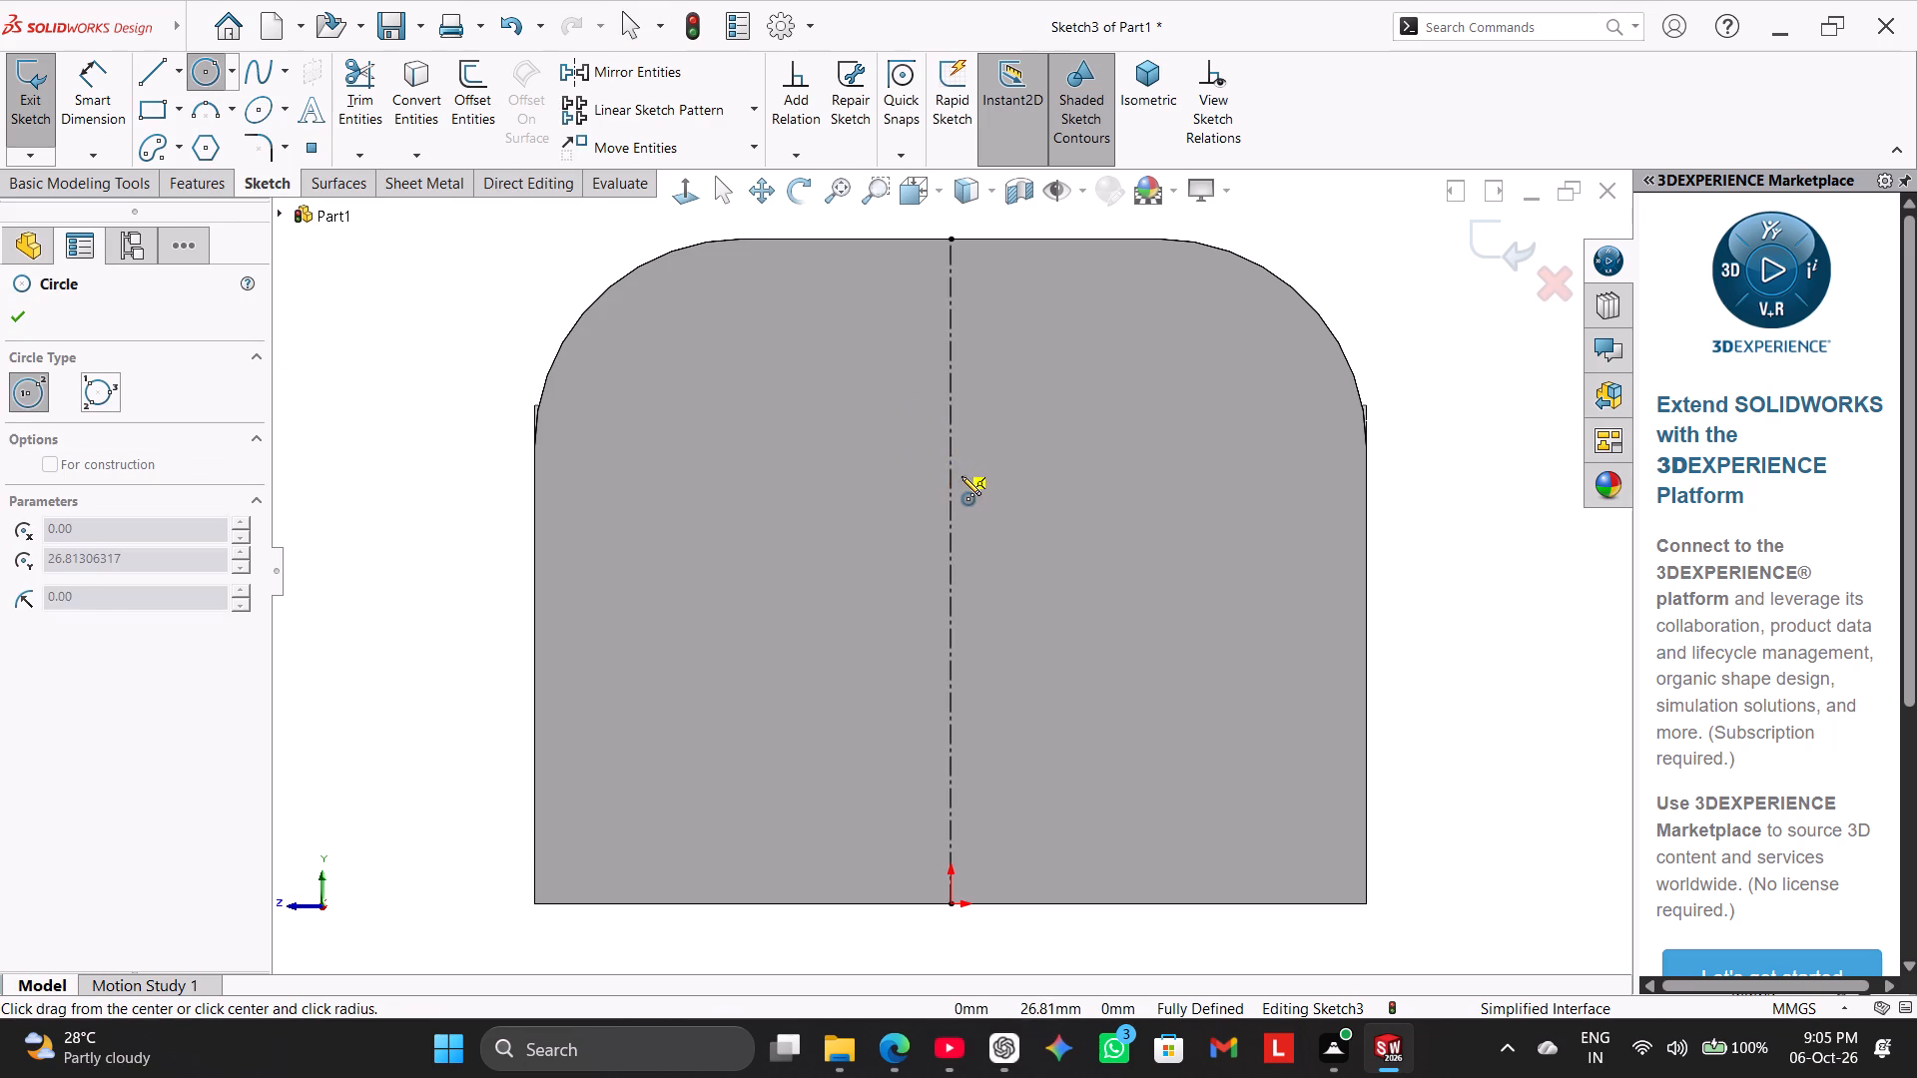
{"action": "left_click", "coordinate": [985, 507]}
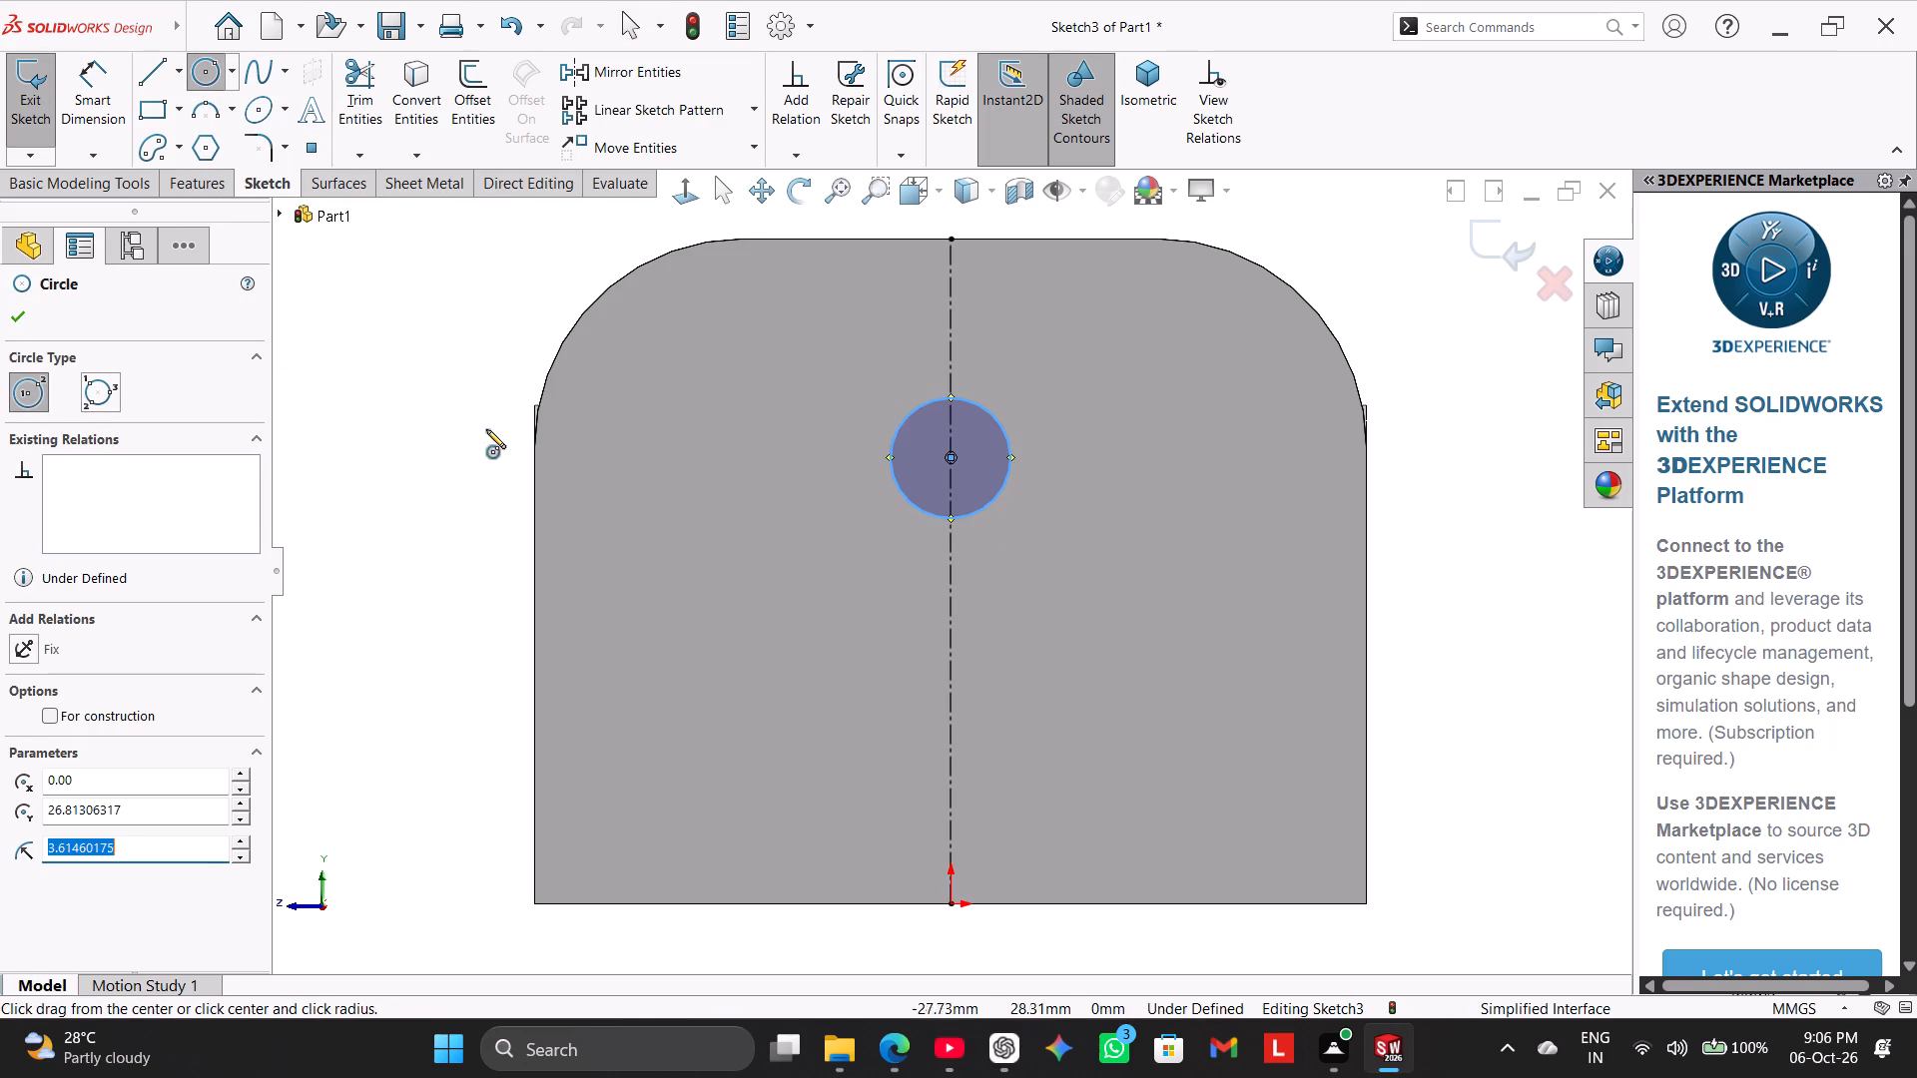
{"action": "right_click", "coordinate": [436, 344]}
{"action": "left_click", "coordinate": [476, 365]}
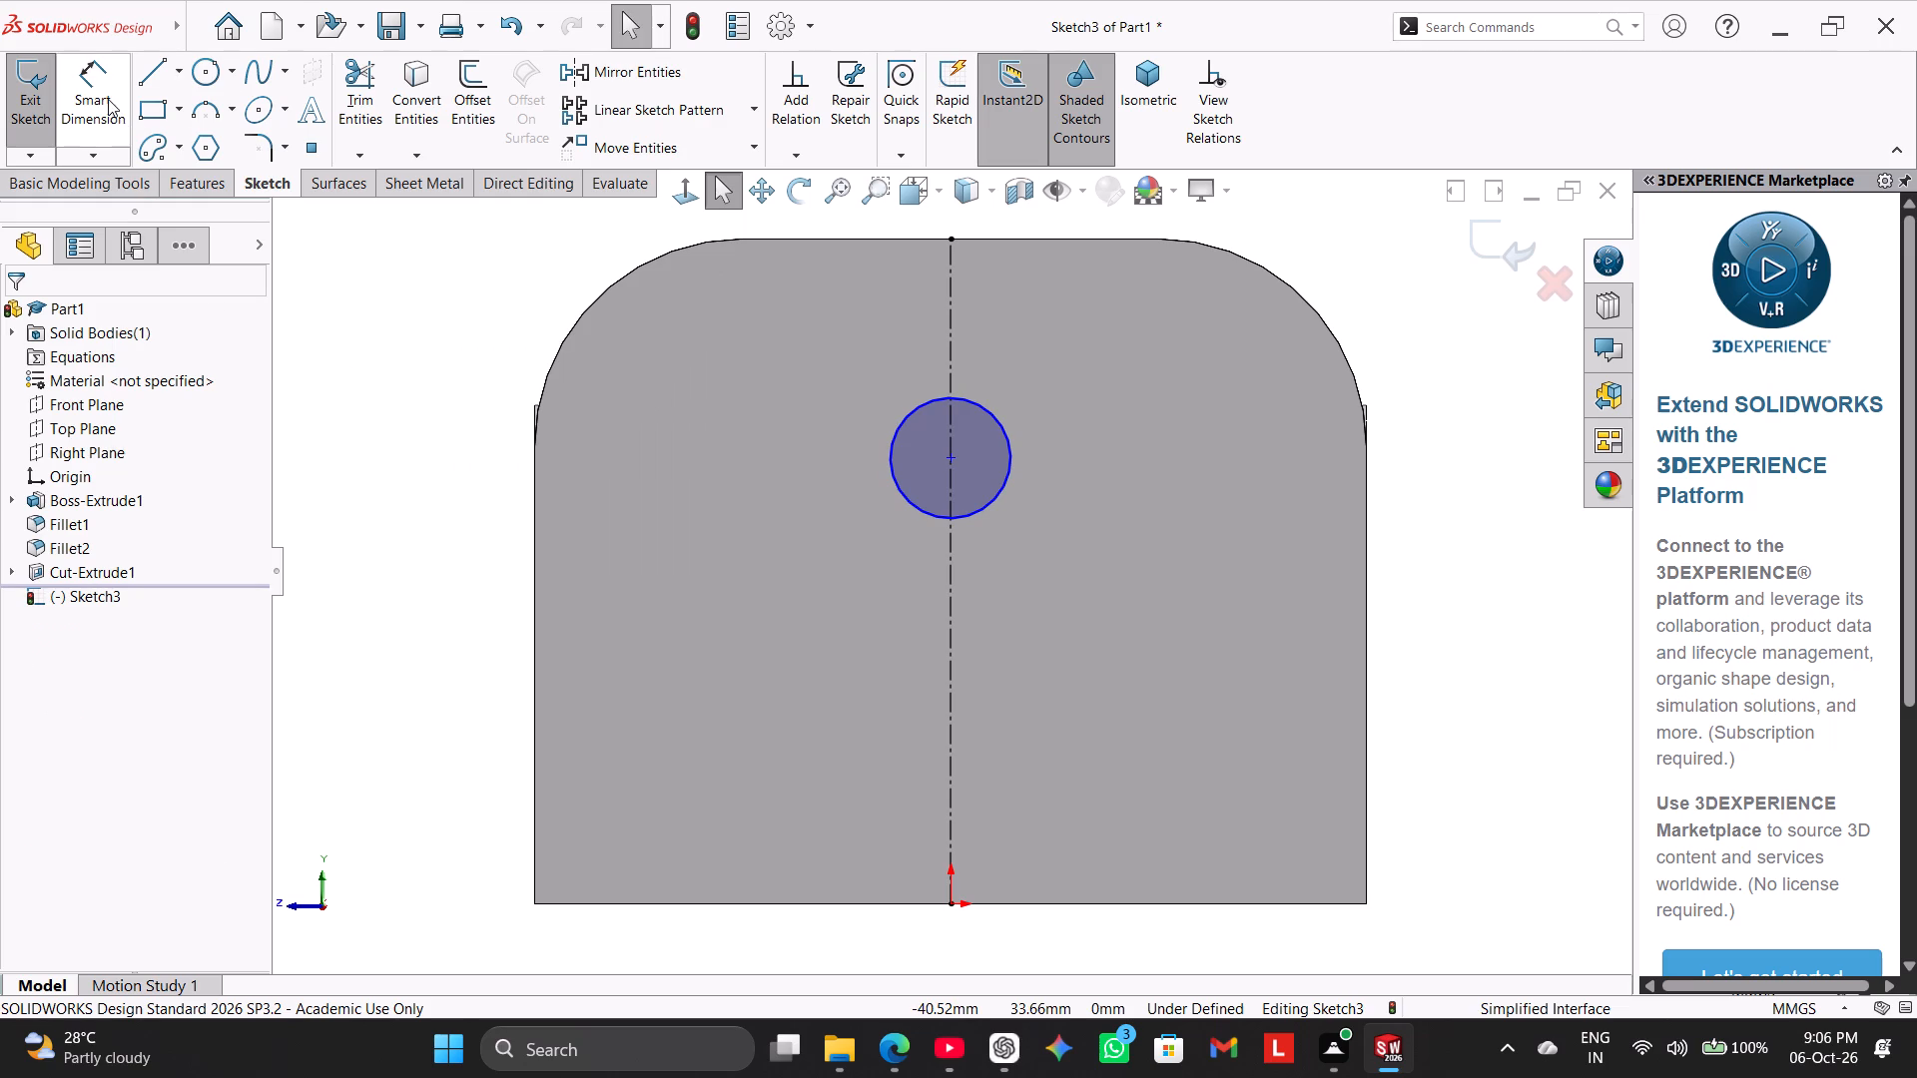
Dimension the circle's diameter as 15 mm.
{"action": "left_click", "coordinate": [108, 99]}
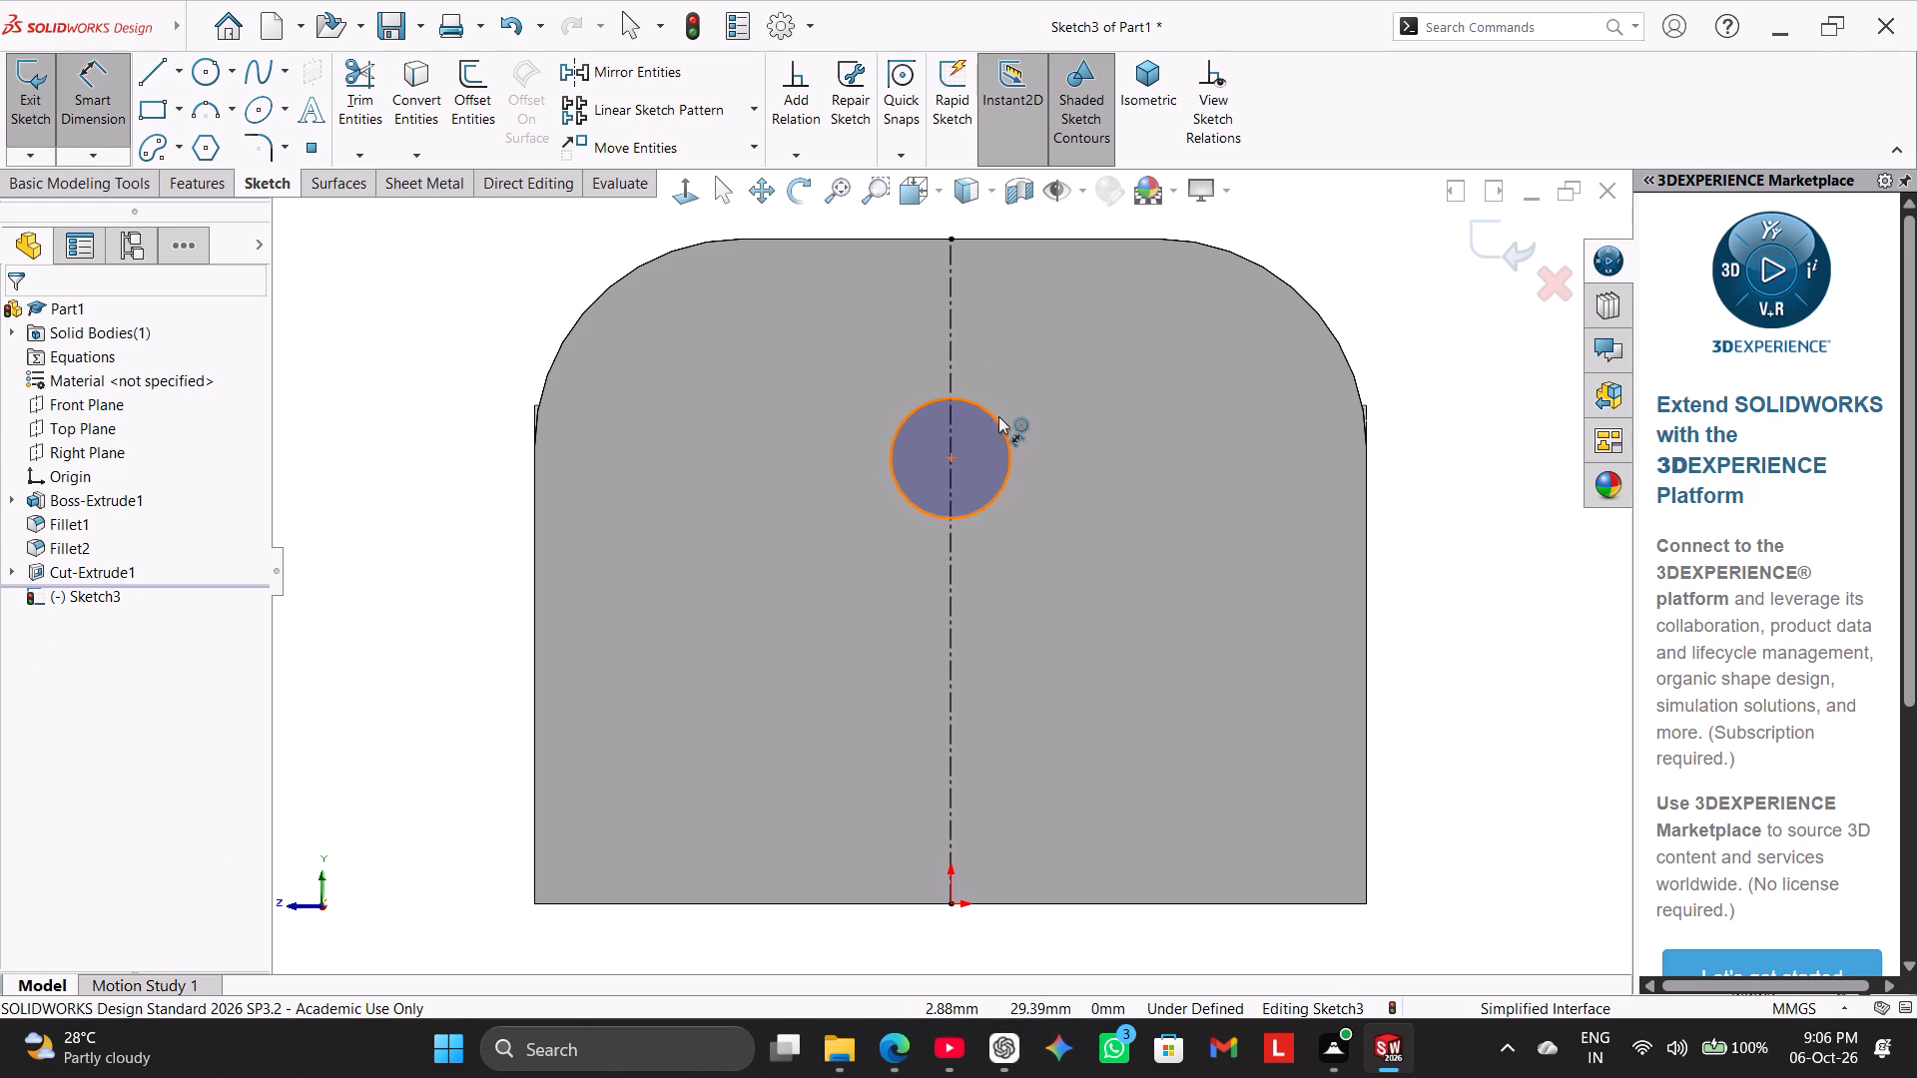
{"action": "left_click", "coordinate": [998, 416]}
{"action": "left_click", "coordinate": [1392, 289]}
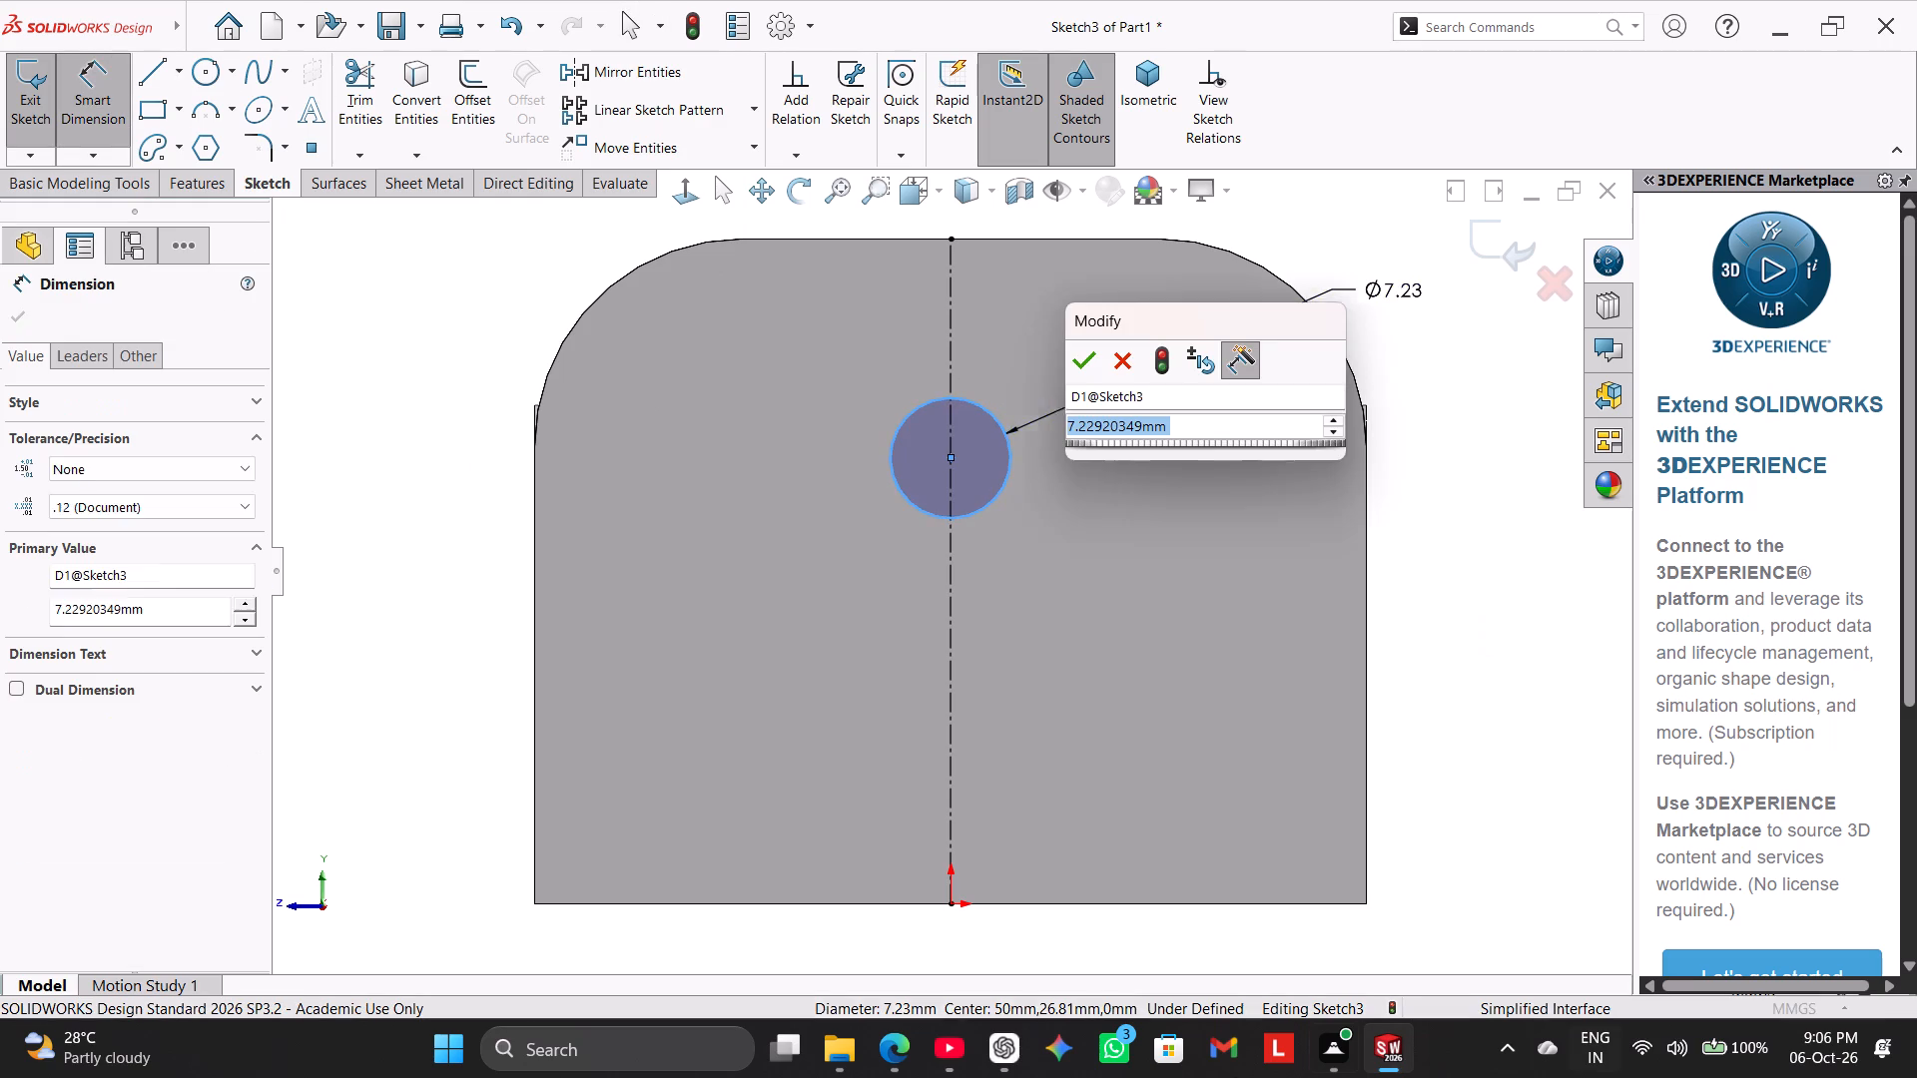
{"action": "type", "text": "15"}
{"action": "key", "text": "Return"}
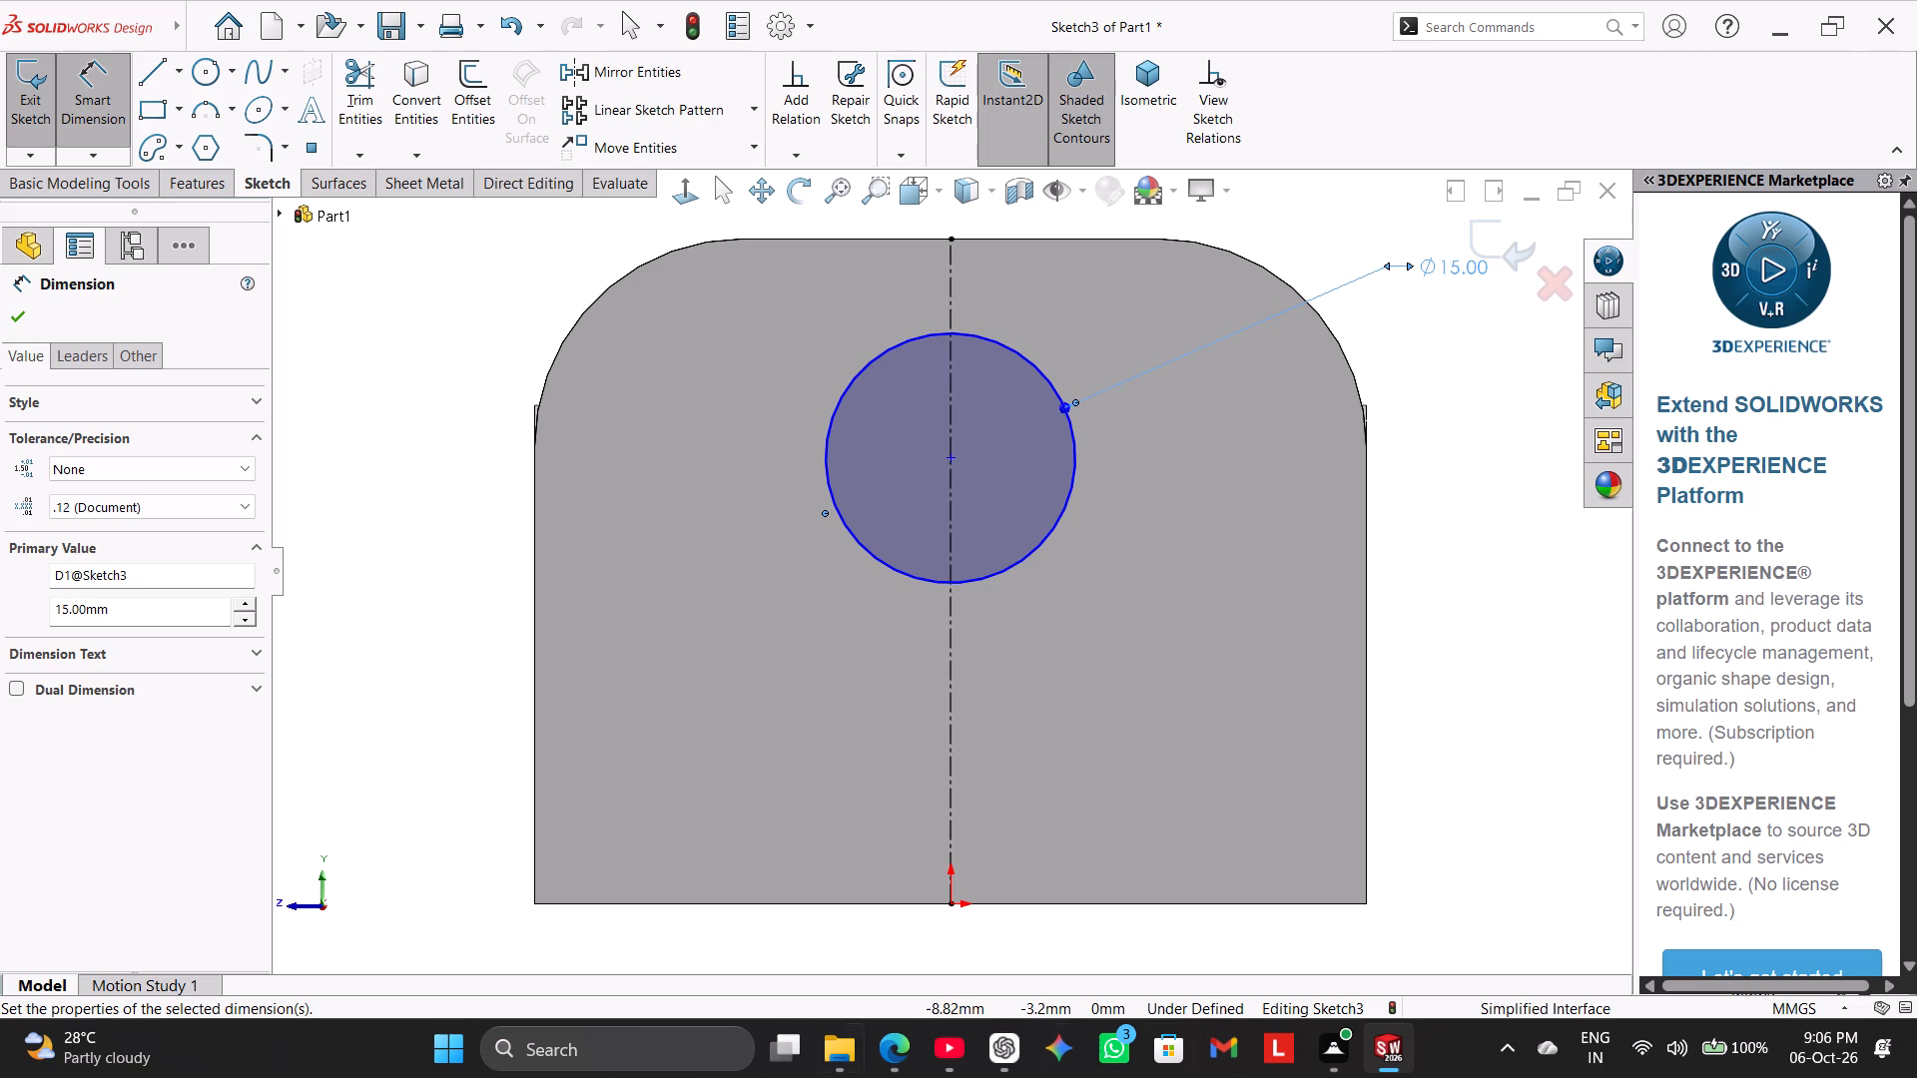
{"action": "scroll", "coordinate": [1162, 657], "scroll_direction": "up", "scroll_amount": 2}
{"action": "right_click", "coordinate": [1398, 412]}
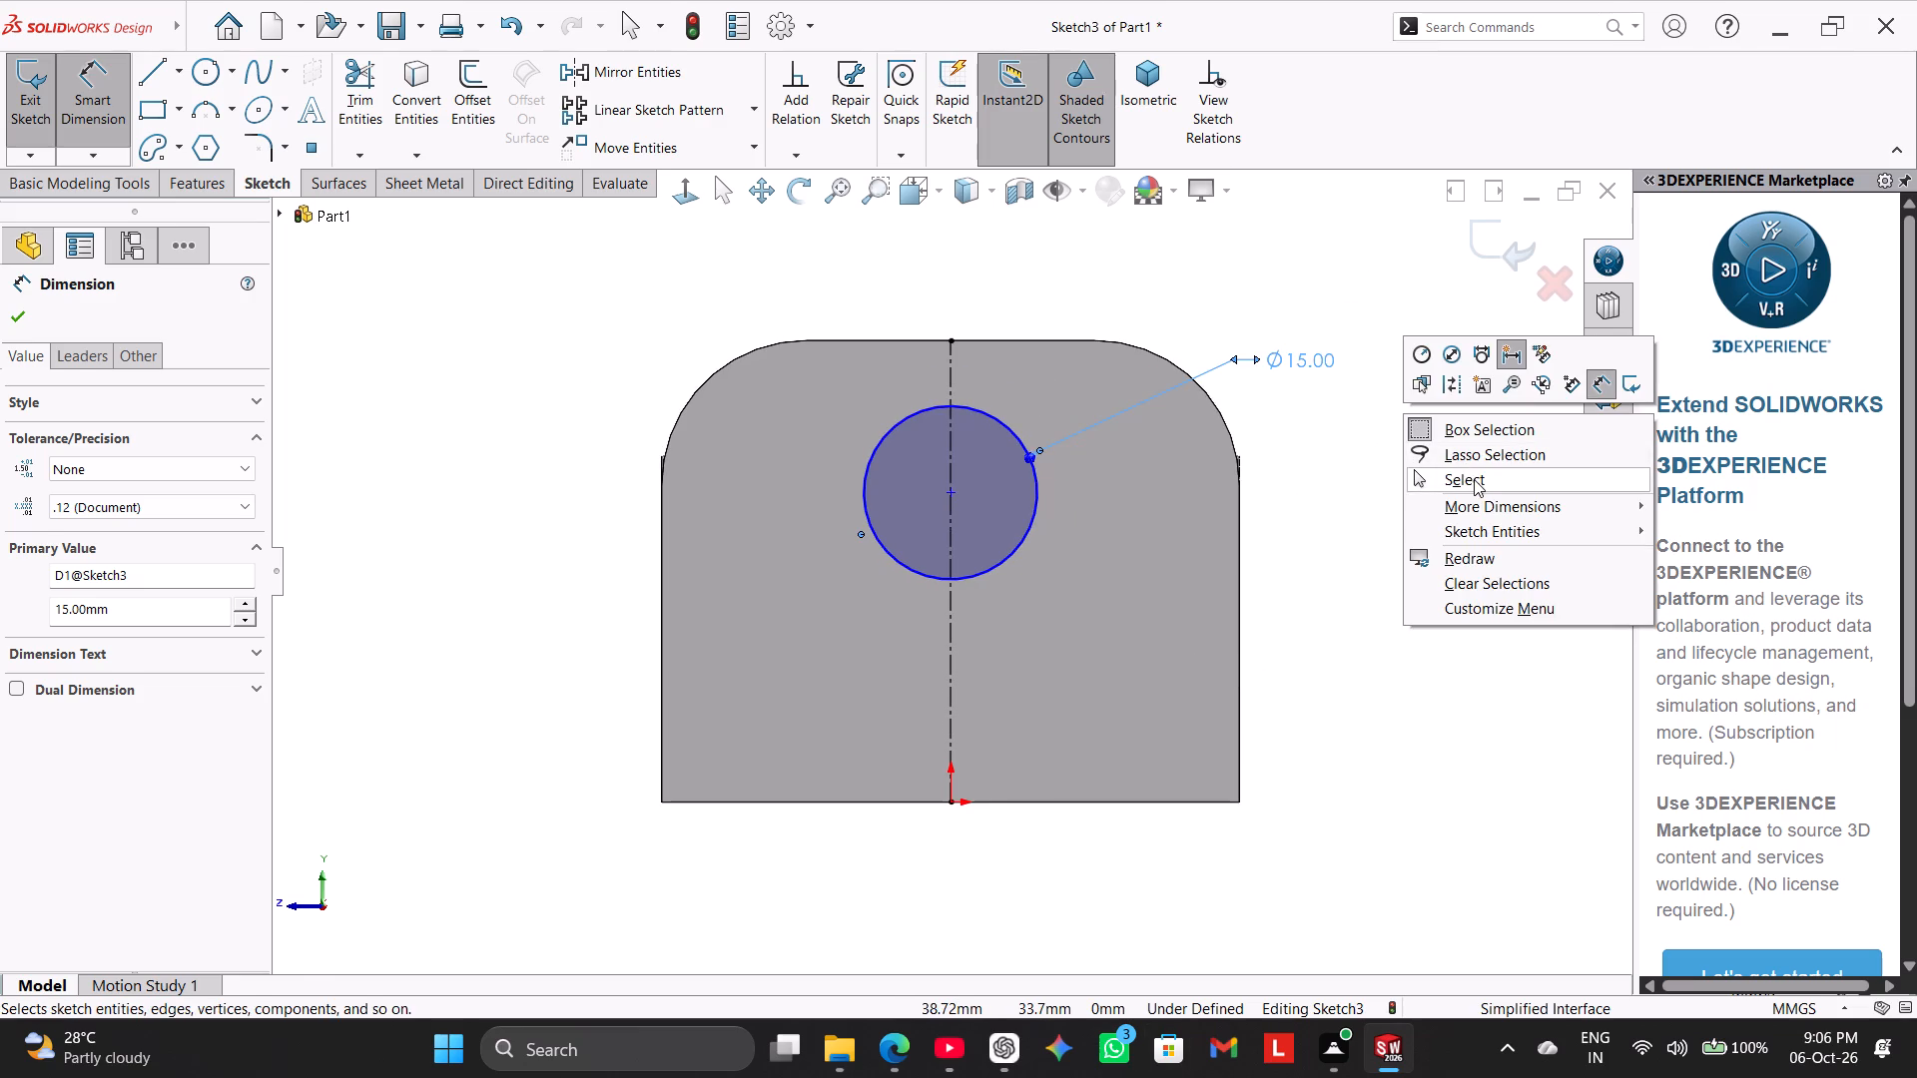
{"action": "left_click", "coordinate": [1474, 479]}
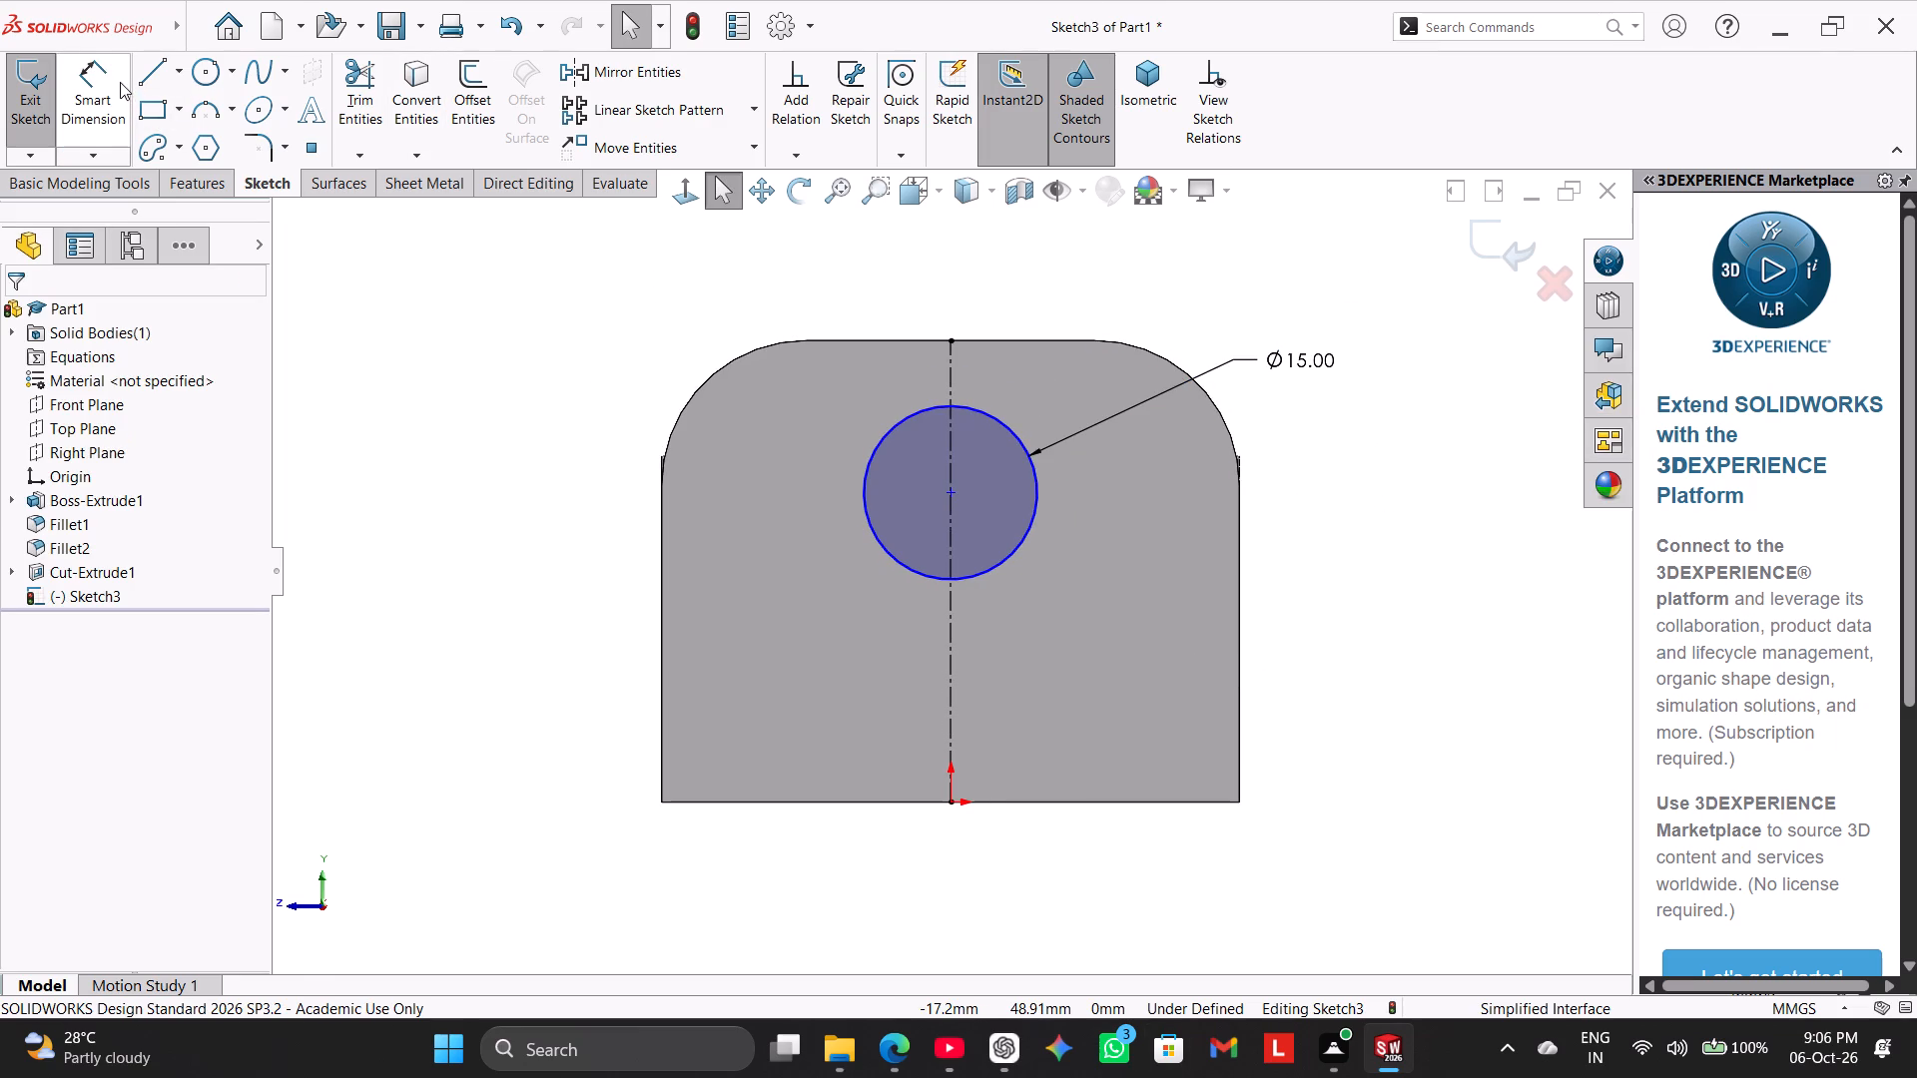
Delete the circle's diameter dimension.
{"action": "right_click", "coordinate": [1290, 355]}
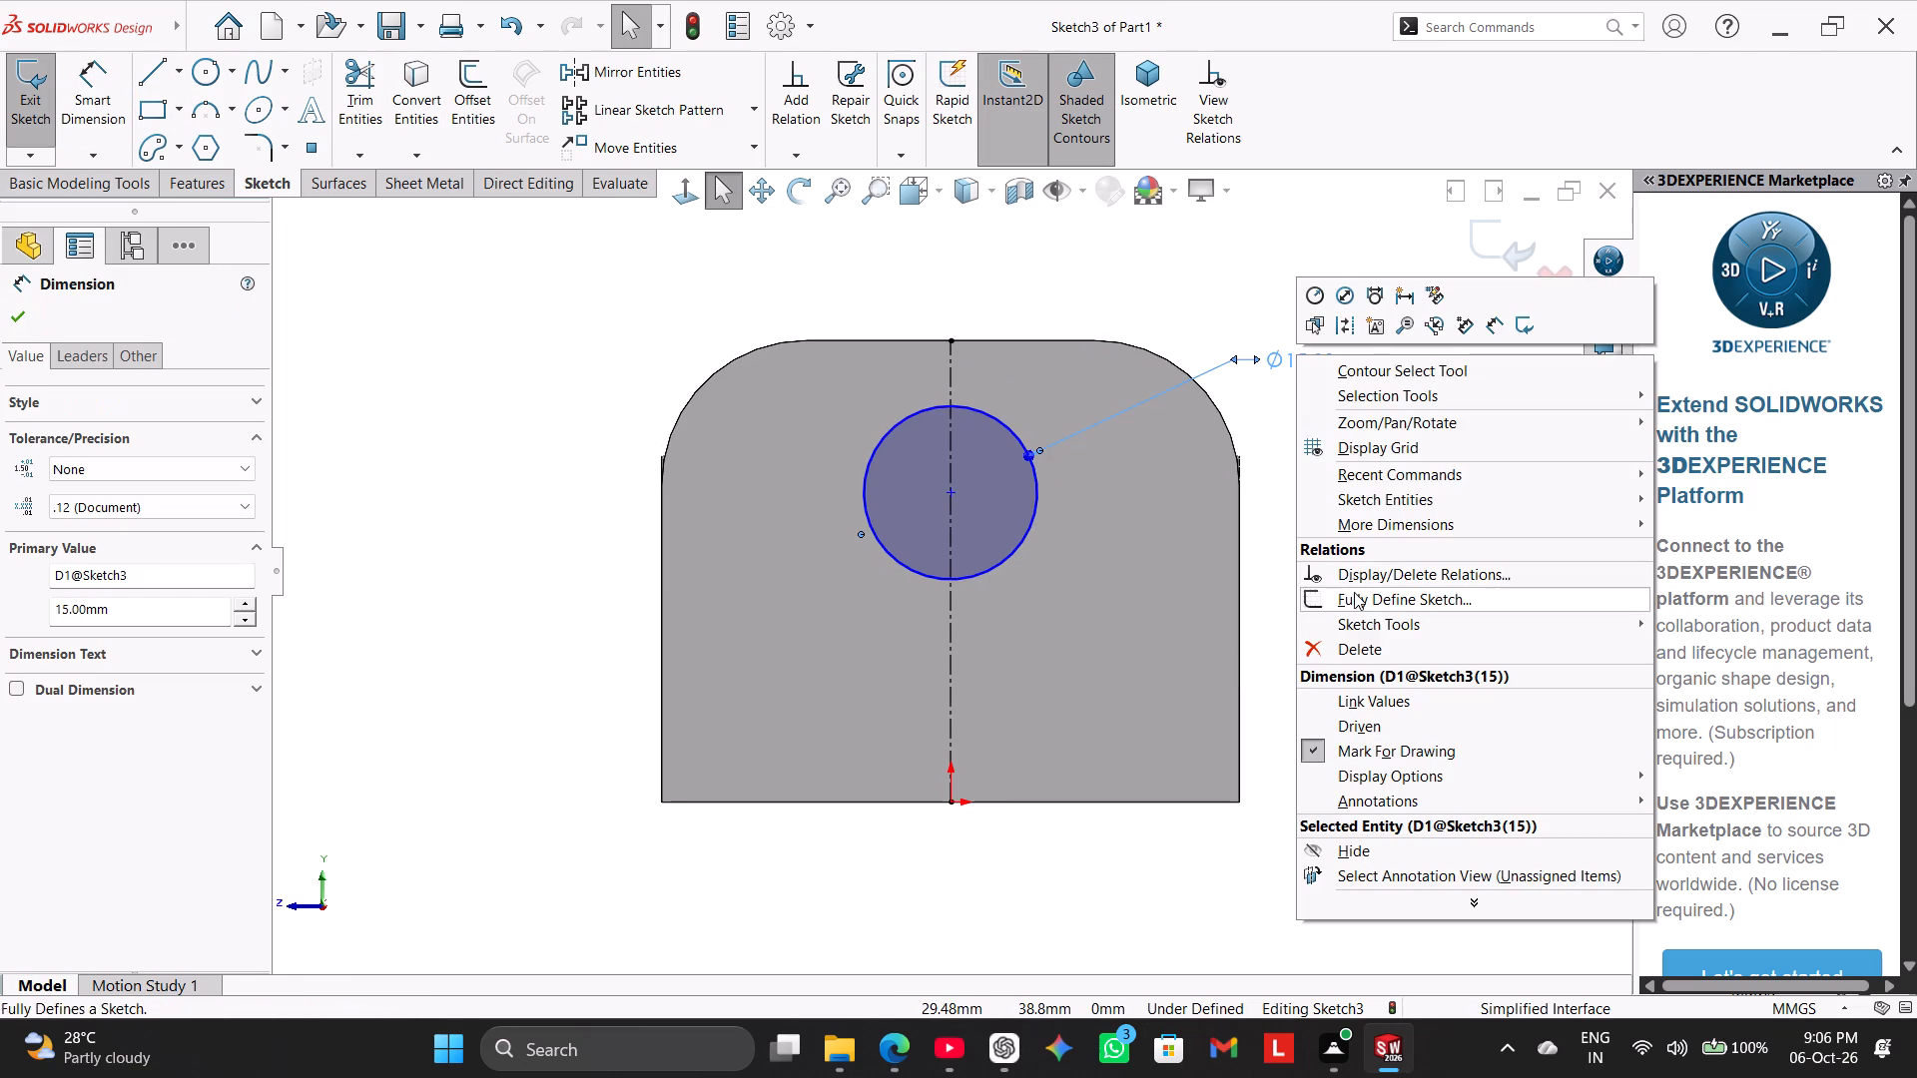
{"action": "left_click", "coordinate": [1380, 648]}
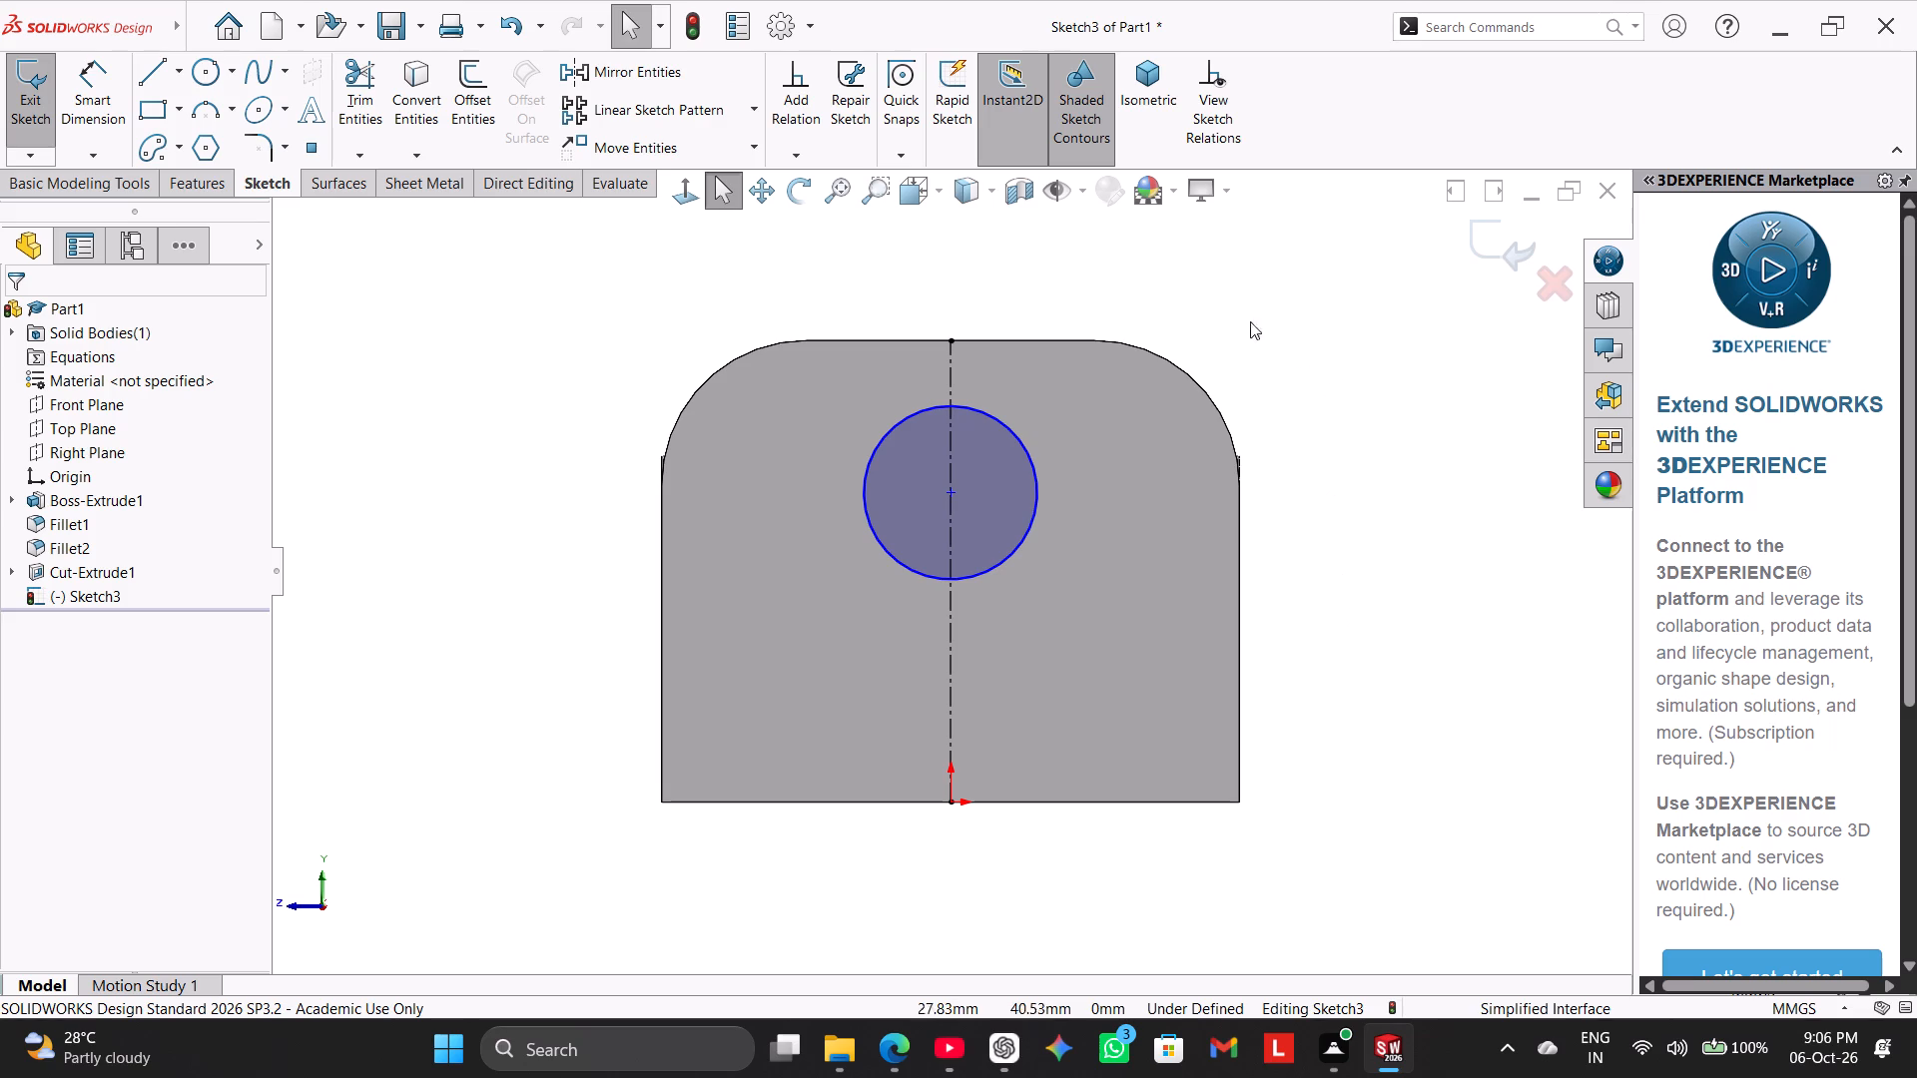
Sketch a line about 13 mm long from the upright's top edge, tangent to the circle's right side, and make it vertical.
{"action": "left_click", "coordinate": [145, 72]}
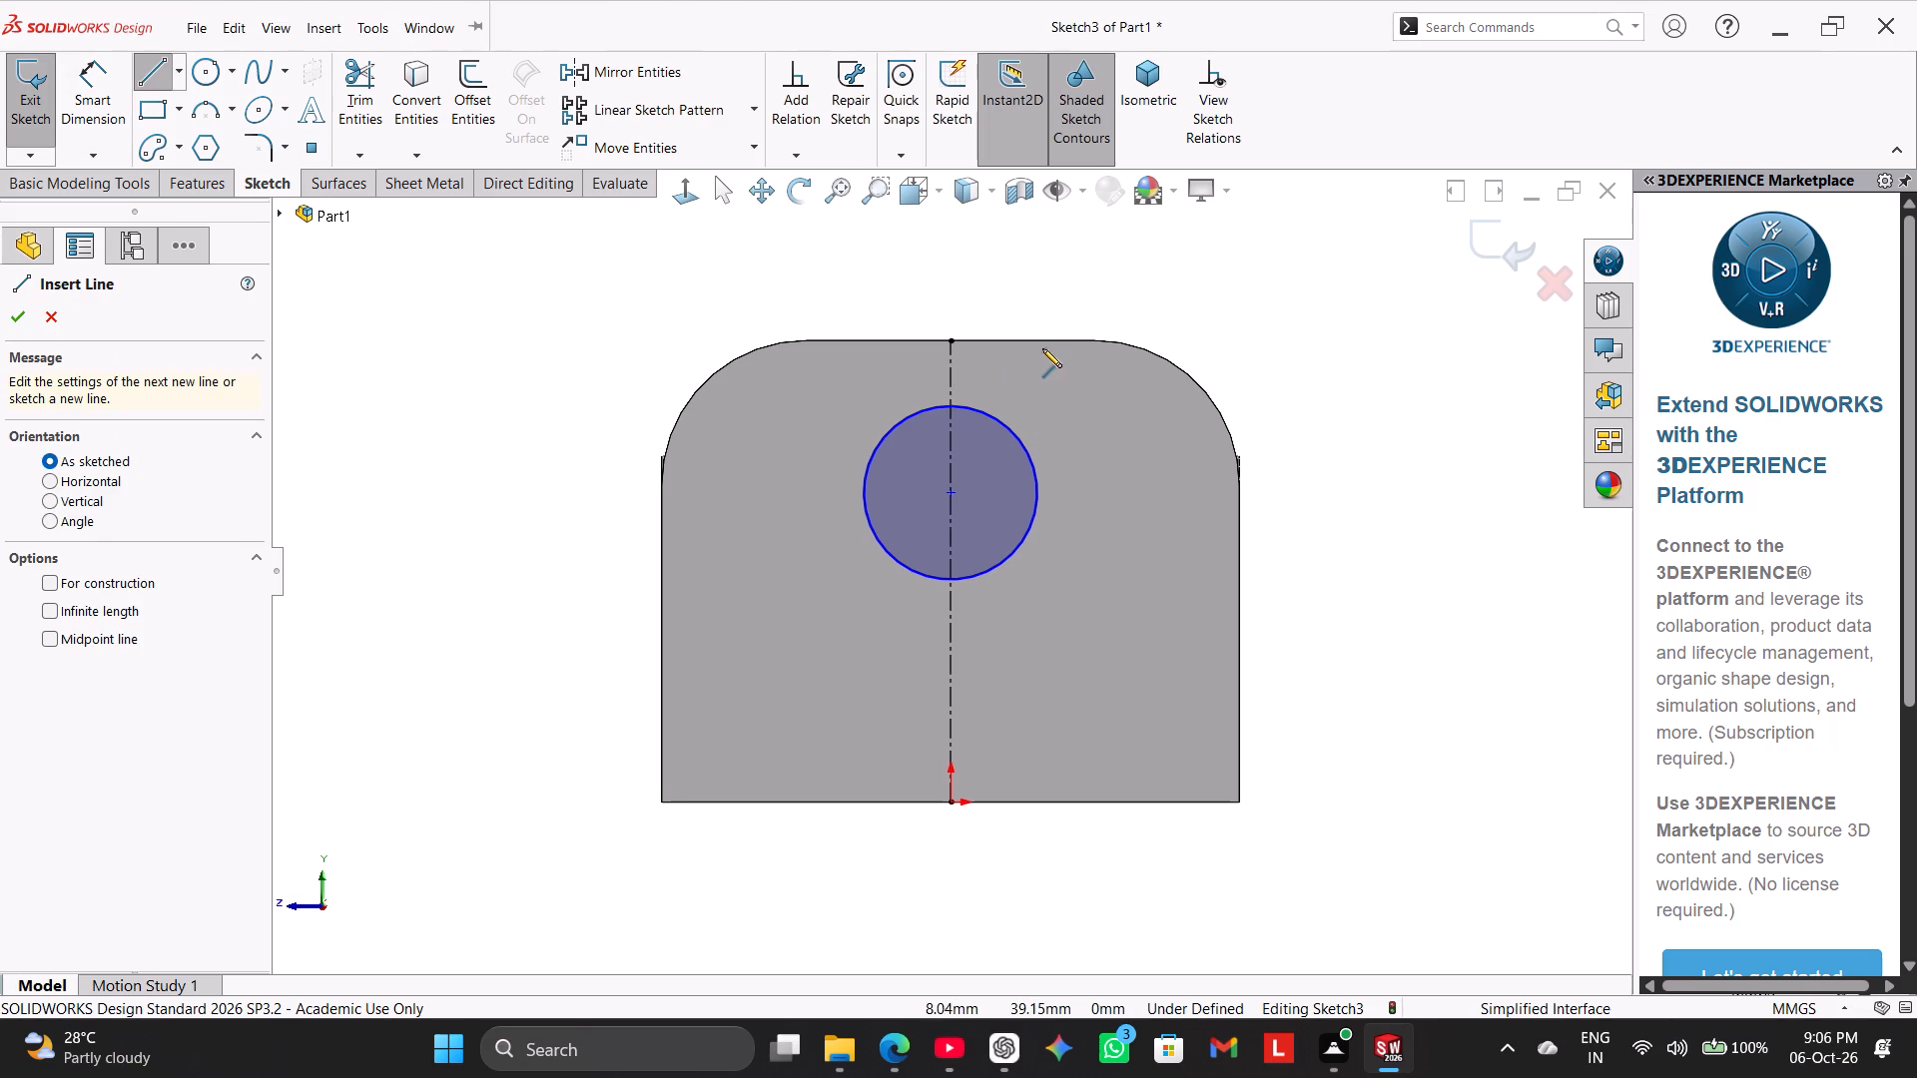
{"action": "left_click", "coordinate": [1030, 340]}
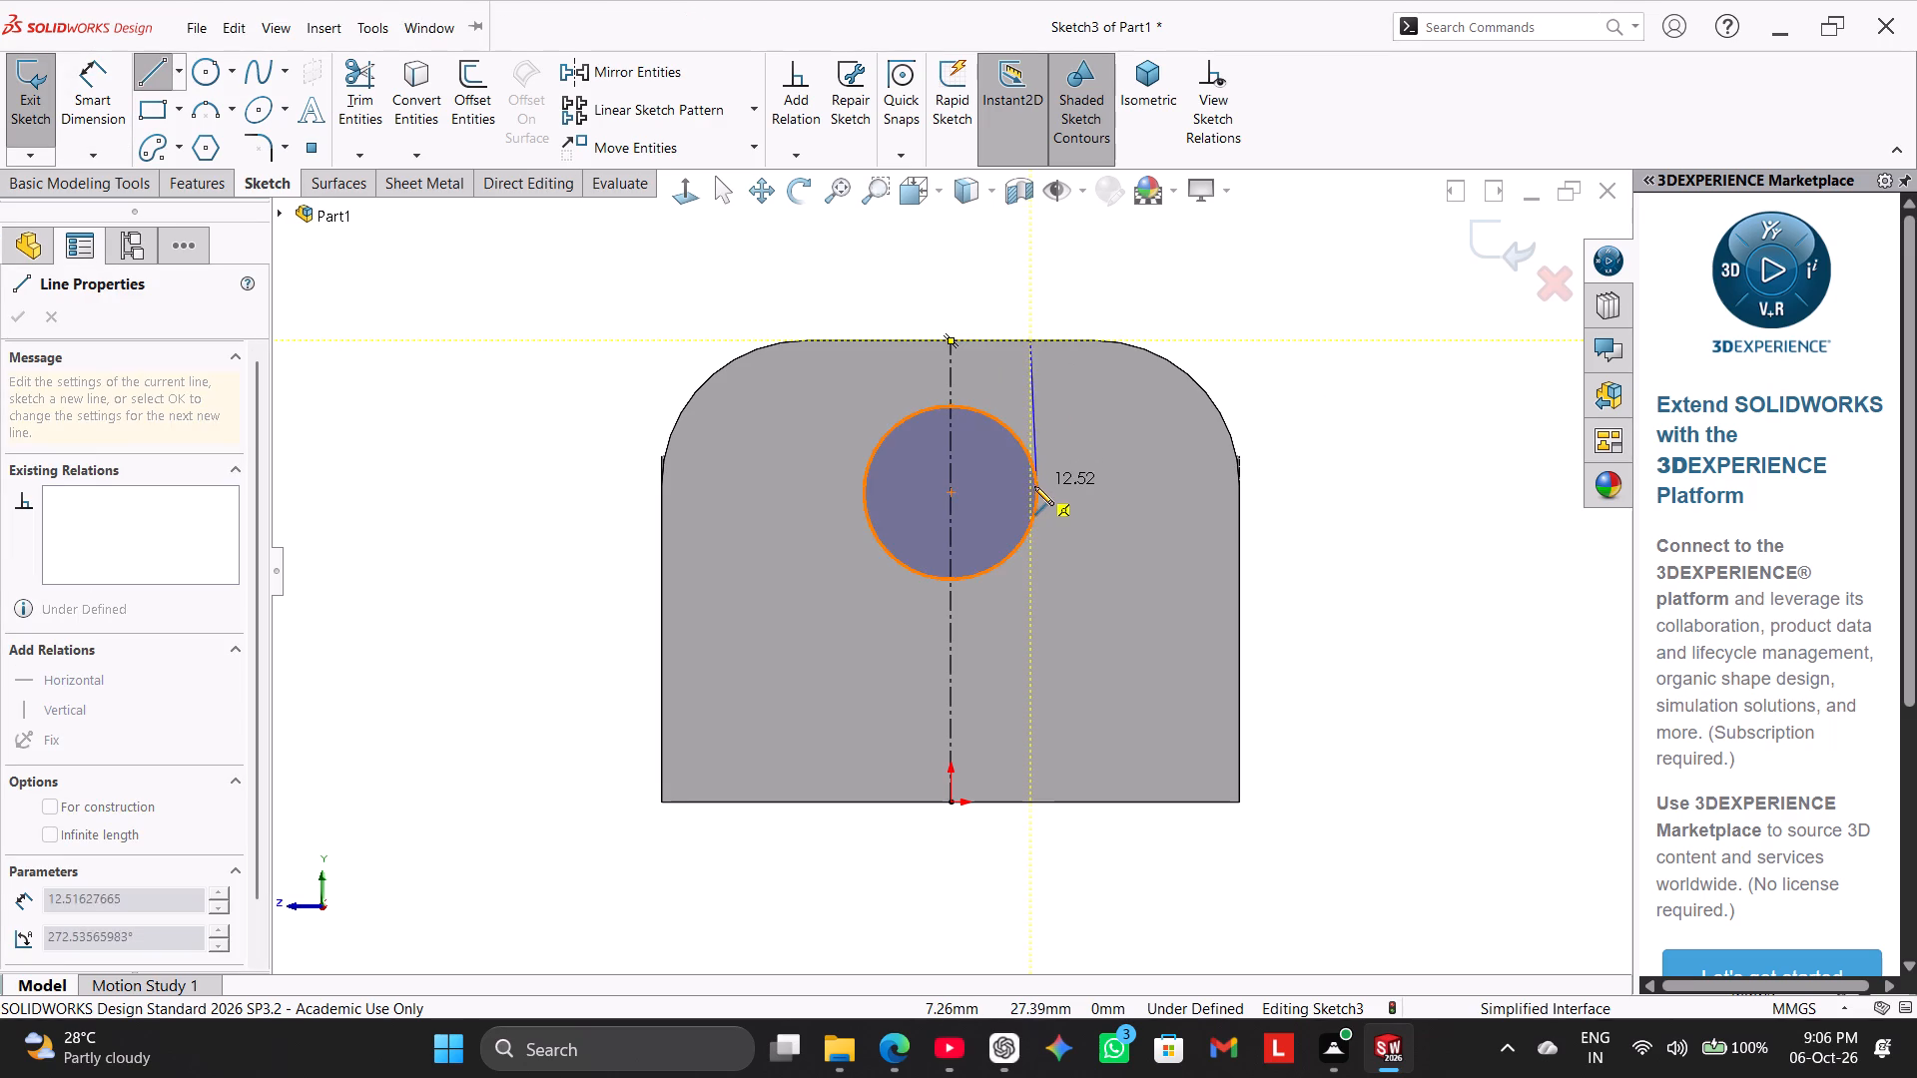
{"action": "left_click", "coordinate": [1034, 486]}
{"action": "right_click", "coordinate": [1104, 232]}
{"action": "left_click", "coordinate": [1148, 247]}
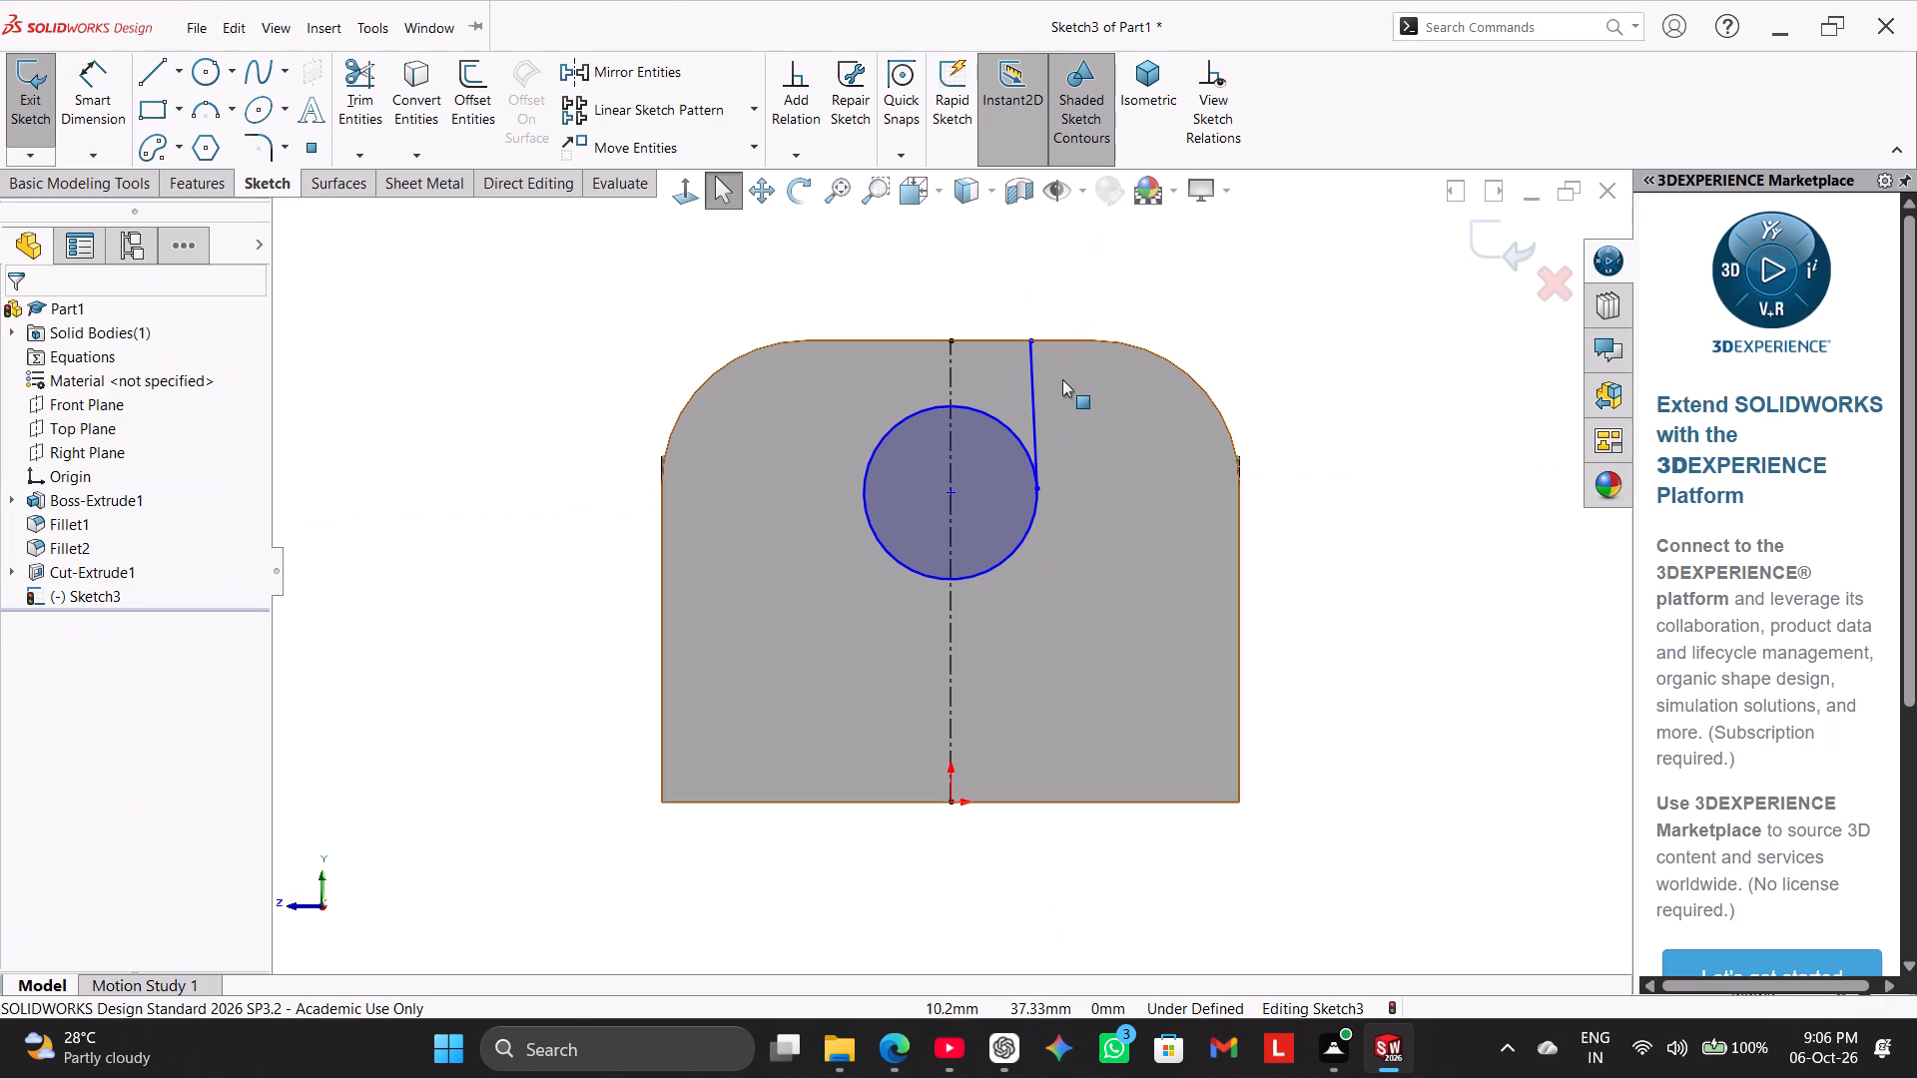
{"action": "right_click", "coordinate": [1034, 381]}
{"action": "left_click", "coordinate": [1085, 318]}
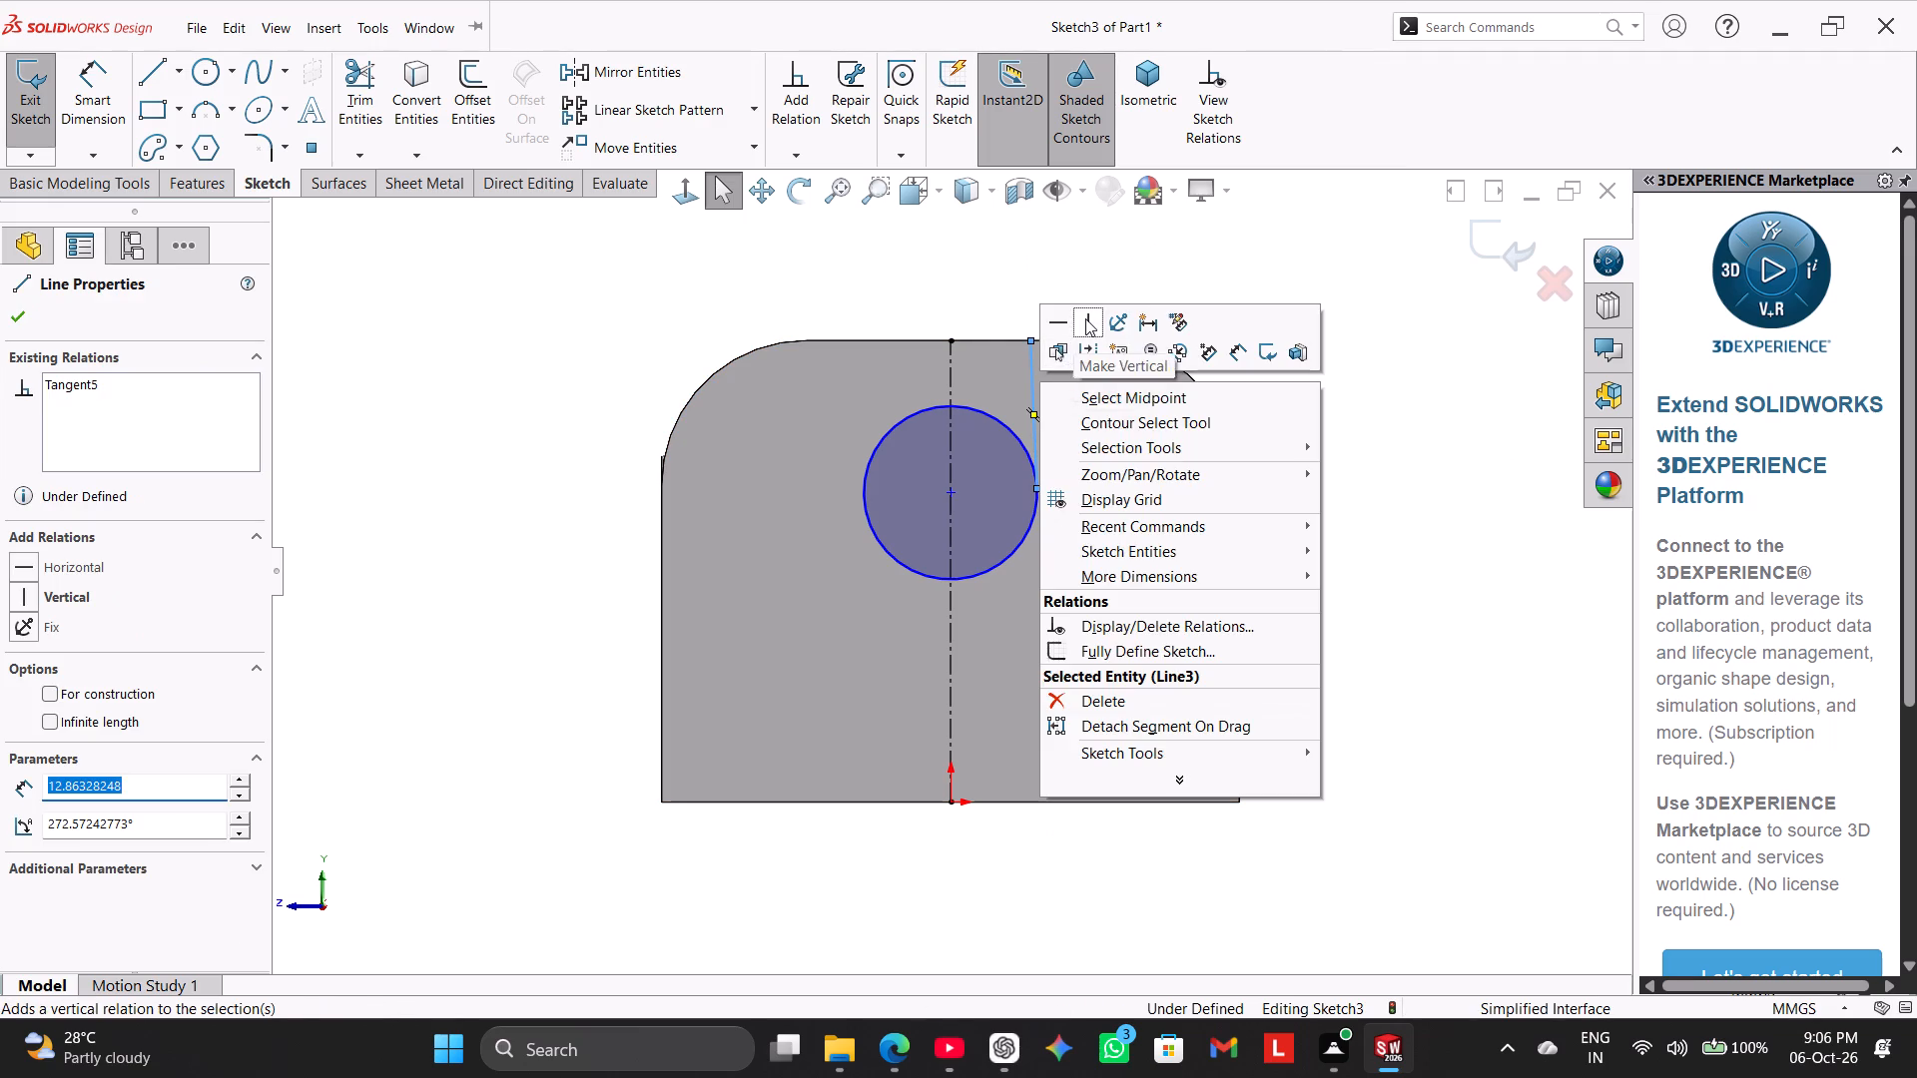
{"action": "left_click", "coordinate": [921, 271]}
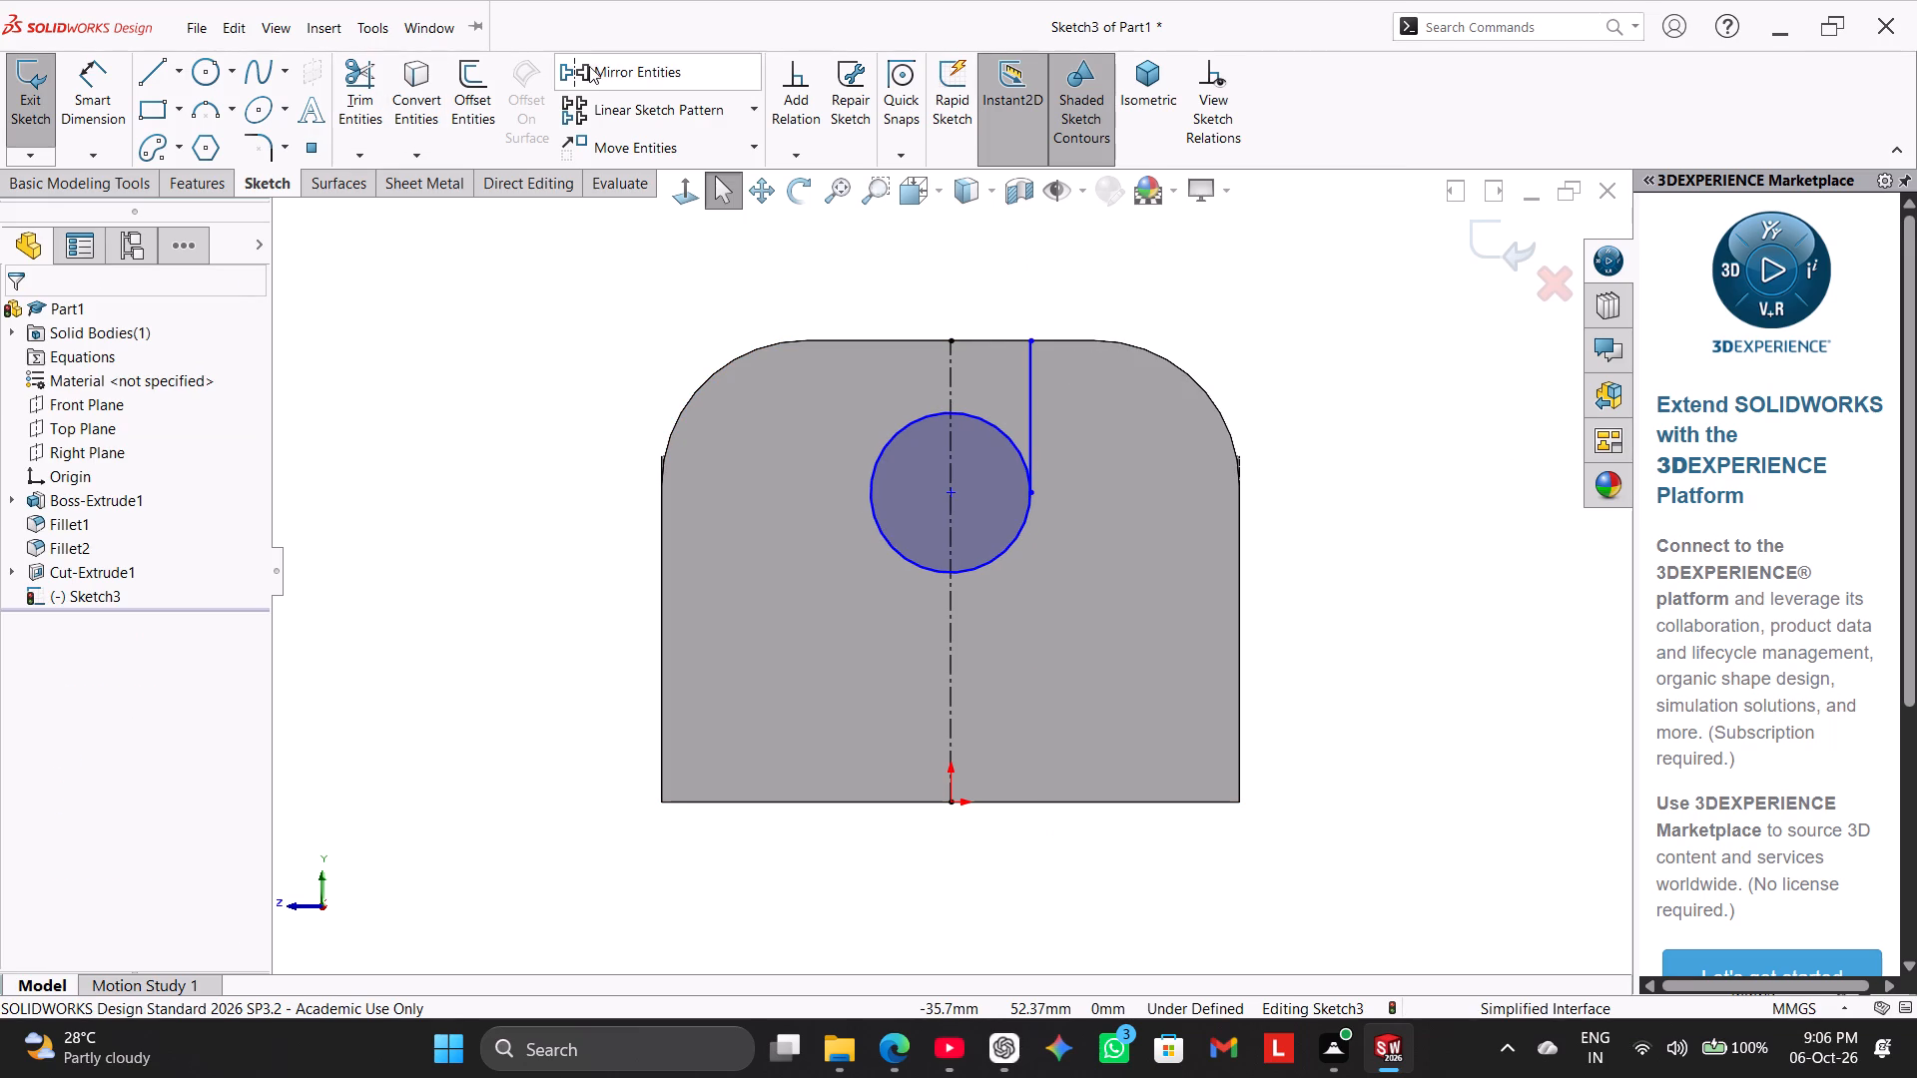
Mirror the vertical tangent line about the centreline, keeping the original.
{"action": "left_click", "coordinate": [592, 66]}
{"action": "left_click", "coordinate": [1030, 380]}
{"action": "left_click", "coordinate": [632, 261]}
{"action": "right_click", "coordinate": [632, 261]}
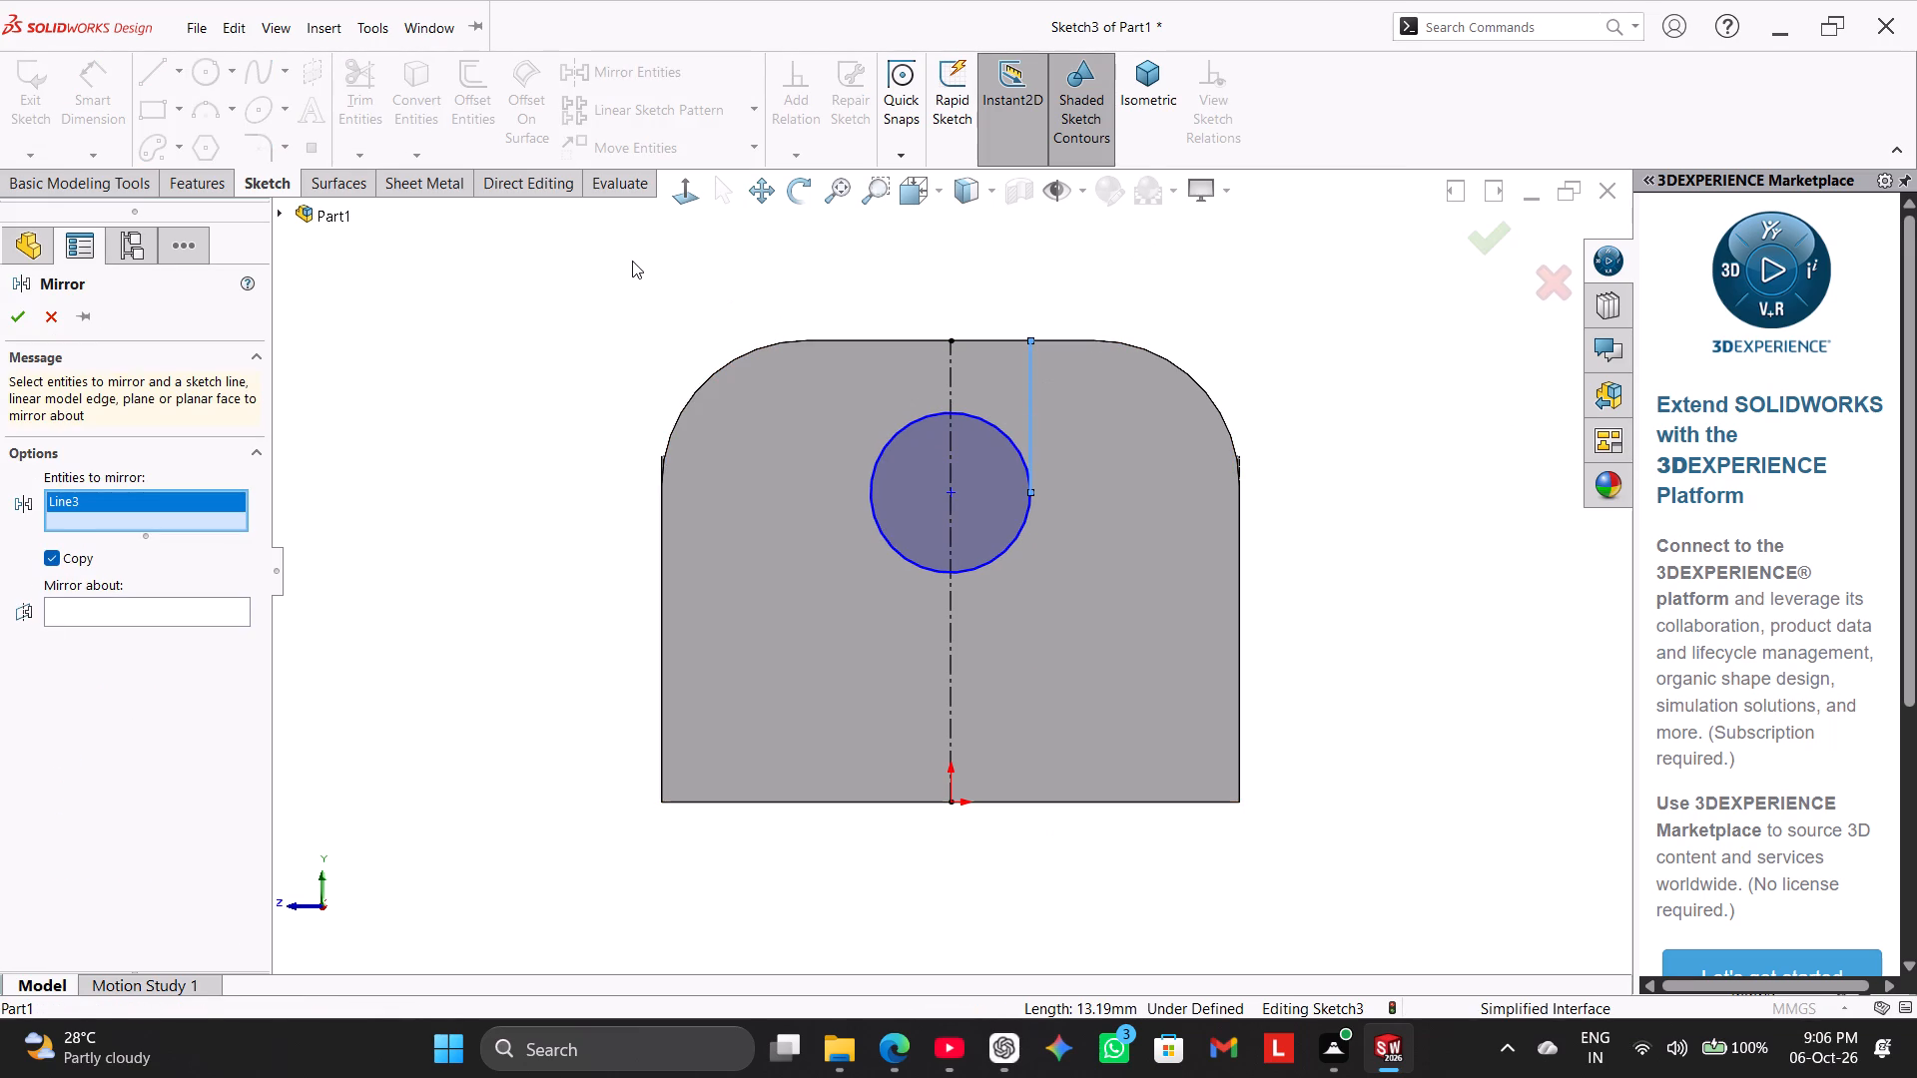
{"action": "left_click", "coordinate": [948, 387]}
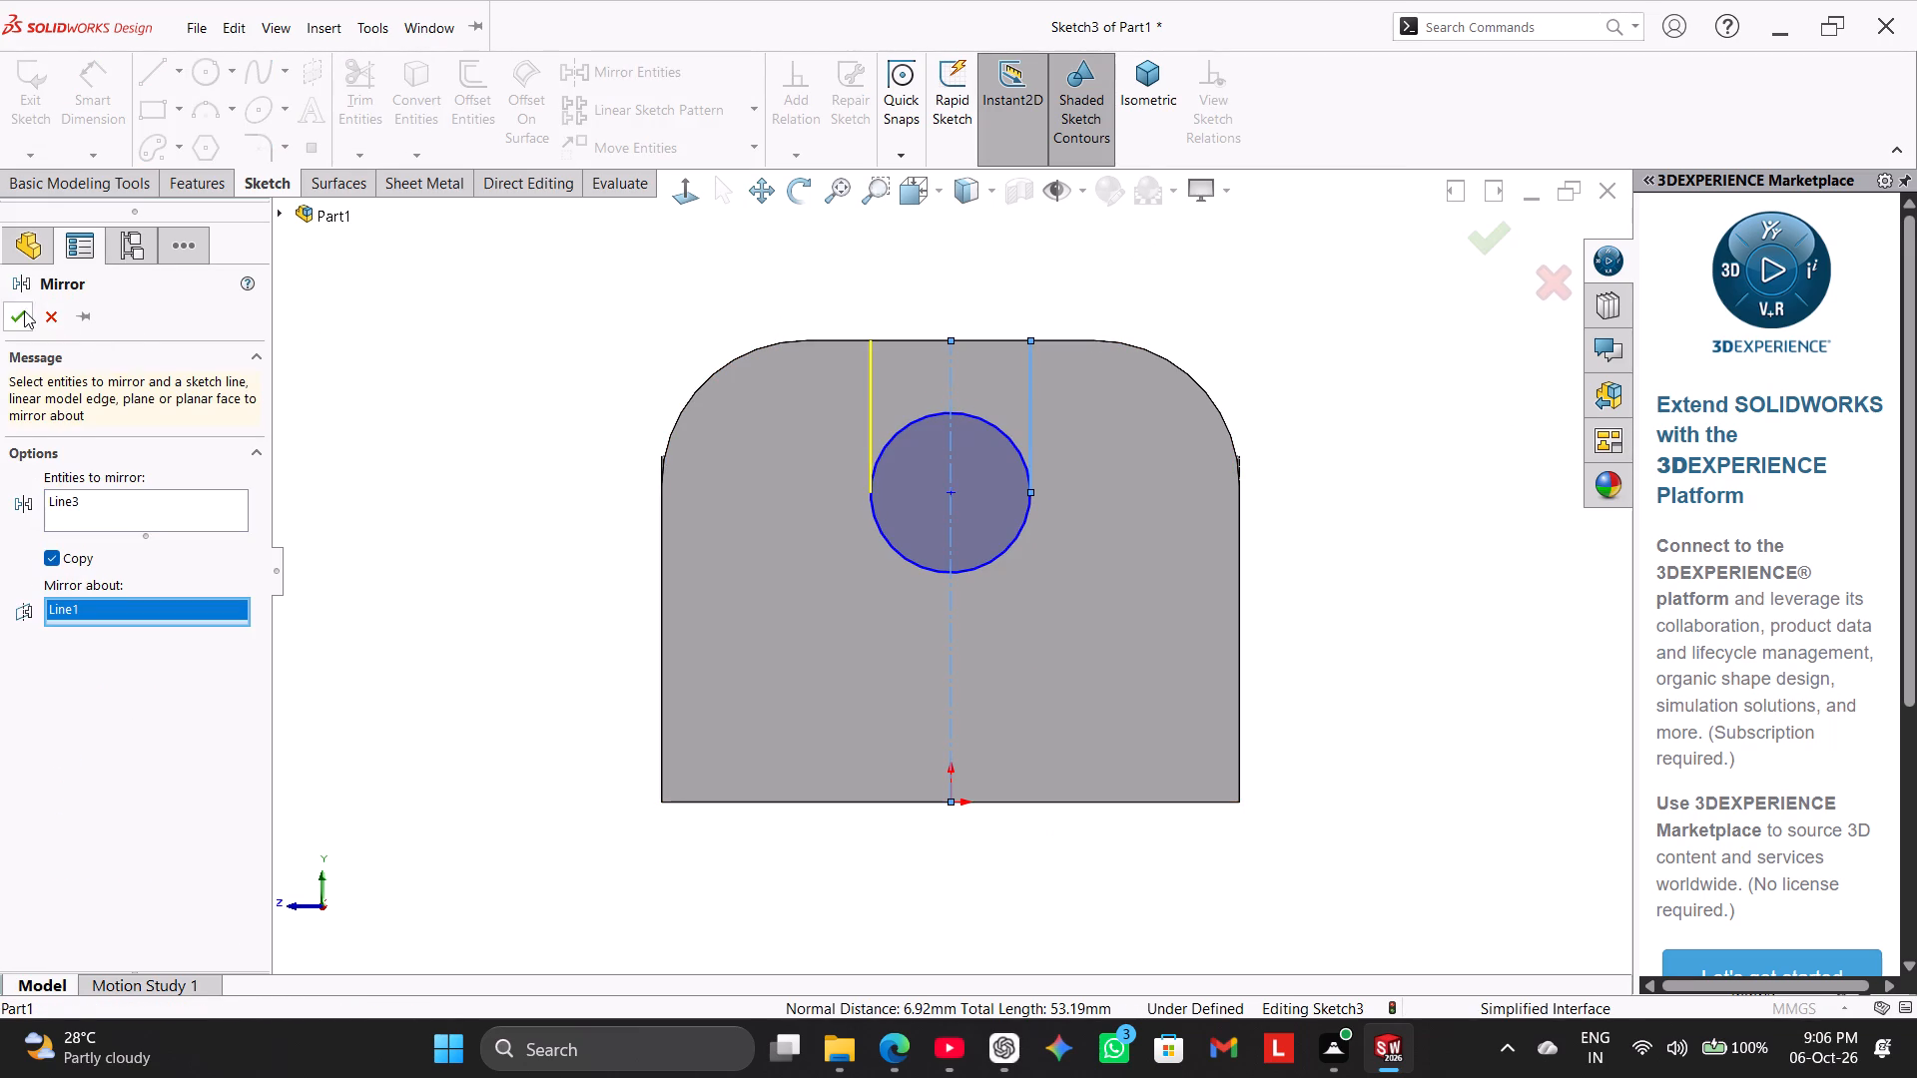
{"action": "left_click", "coordinate": [24, 310]}
{"action": "left_click", "coordinate": [482, 335]}
Dimension the spacing between the two vertical tangent lines as 15 mm.
{"action": "left_click", "coordinate": [110, 92]}
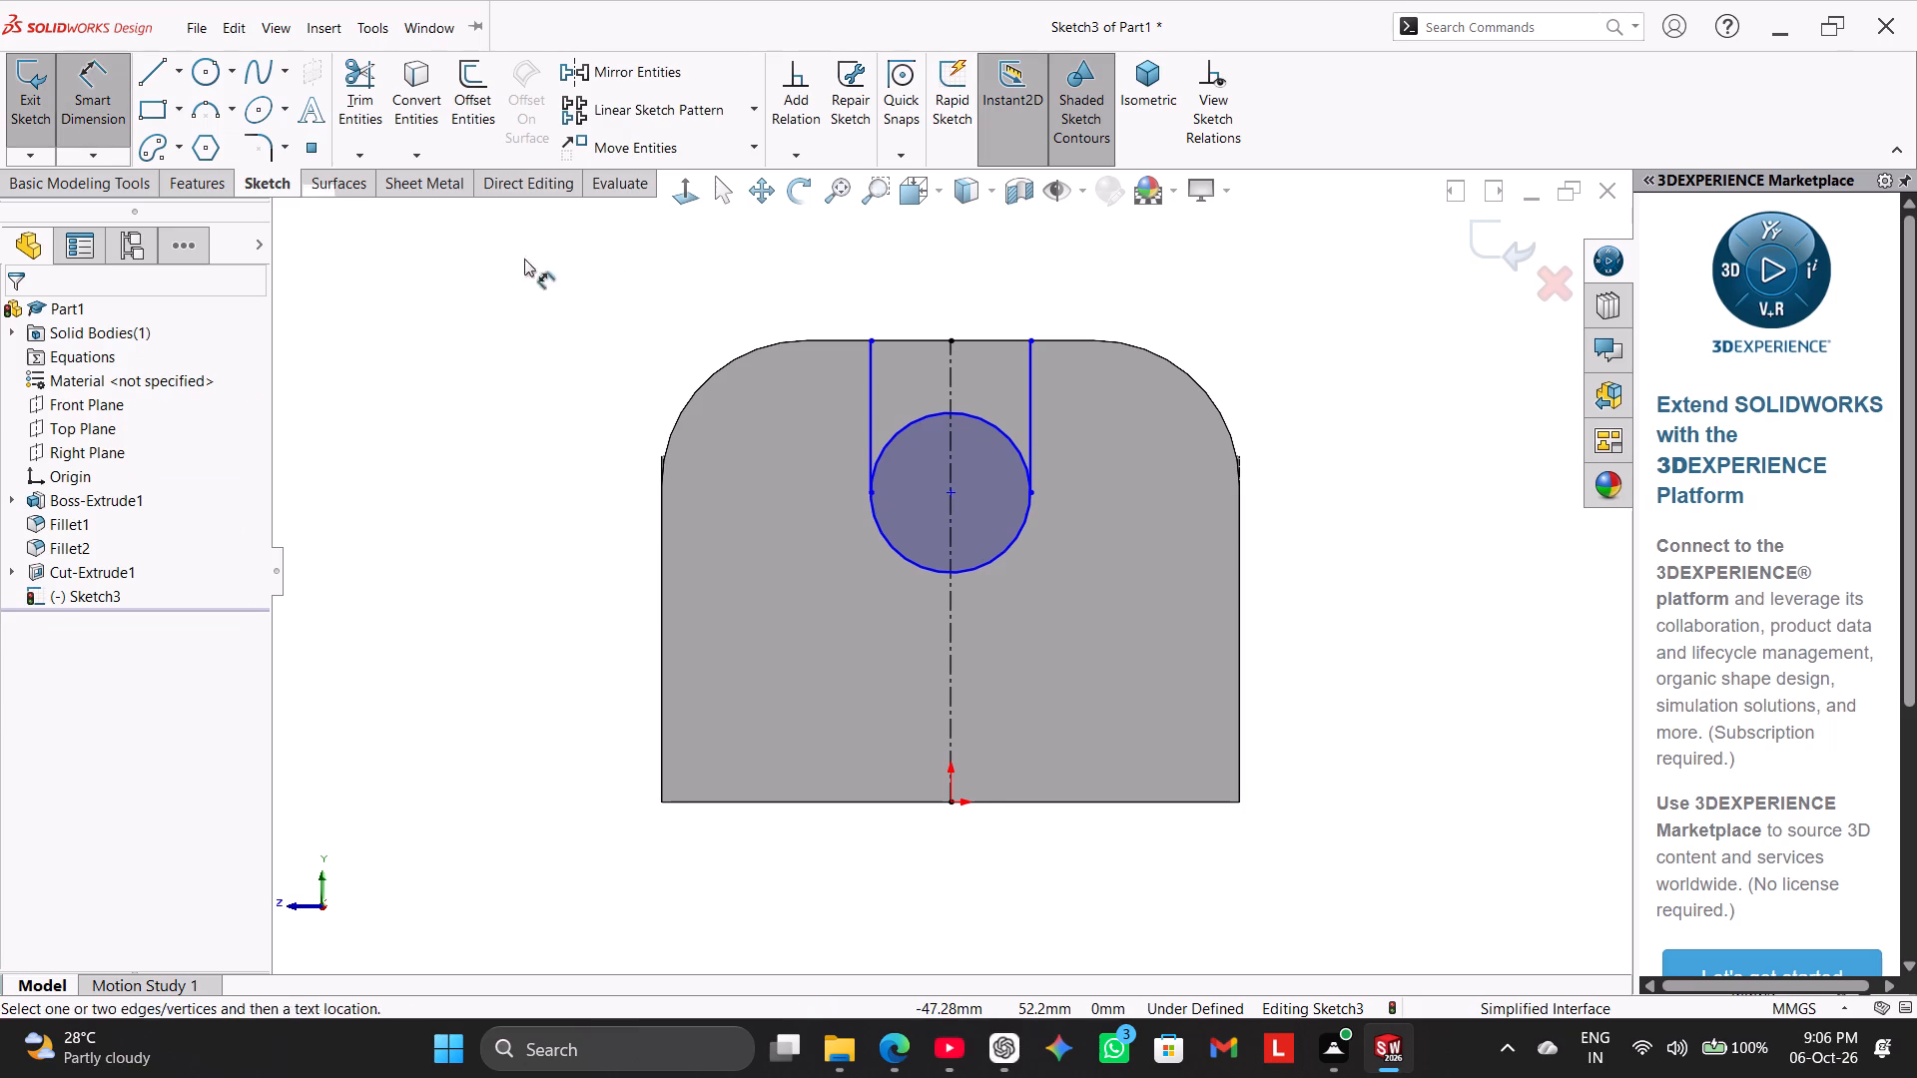
{"action": "left_click", "coordinate": [873, 383]}
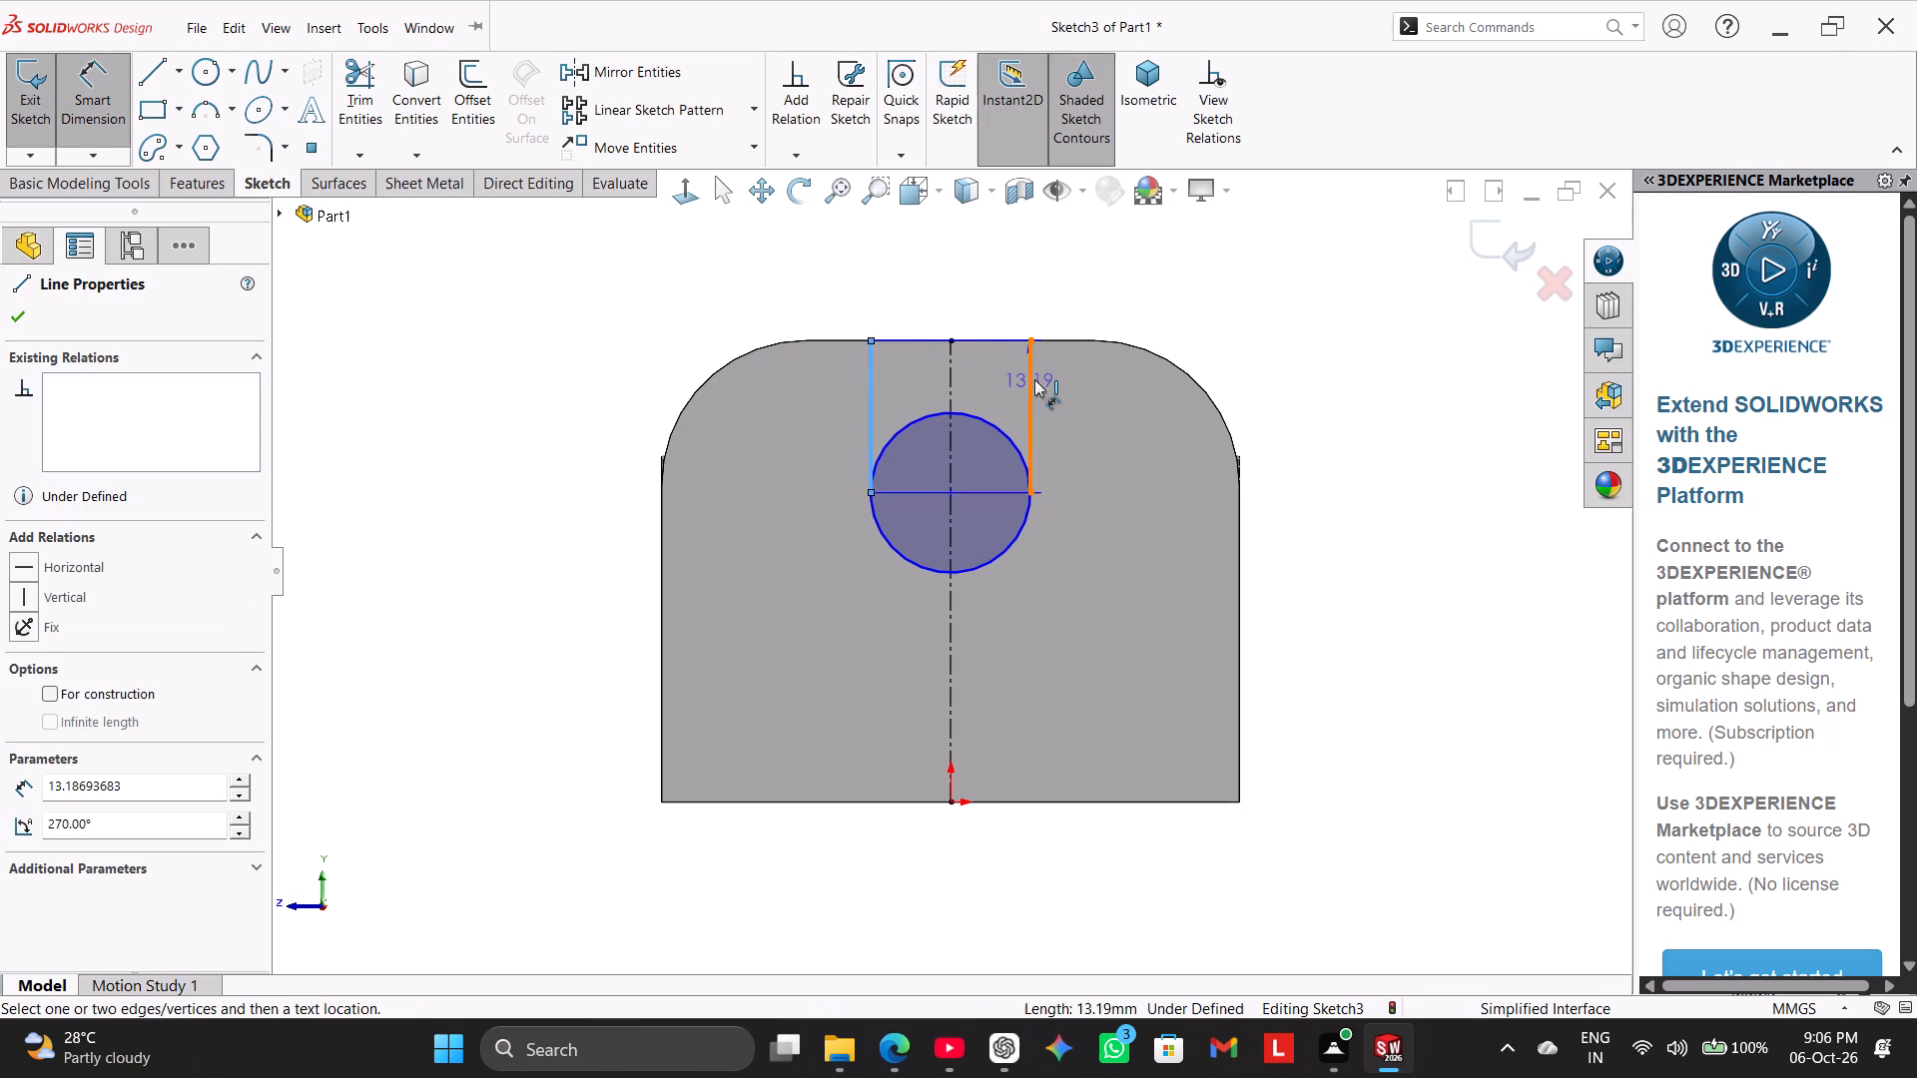
{"action": "left_click", "coordinate": [1033, 379]}
{"action": "left_click", "coordinate": [970, 301]}
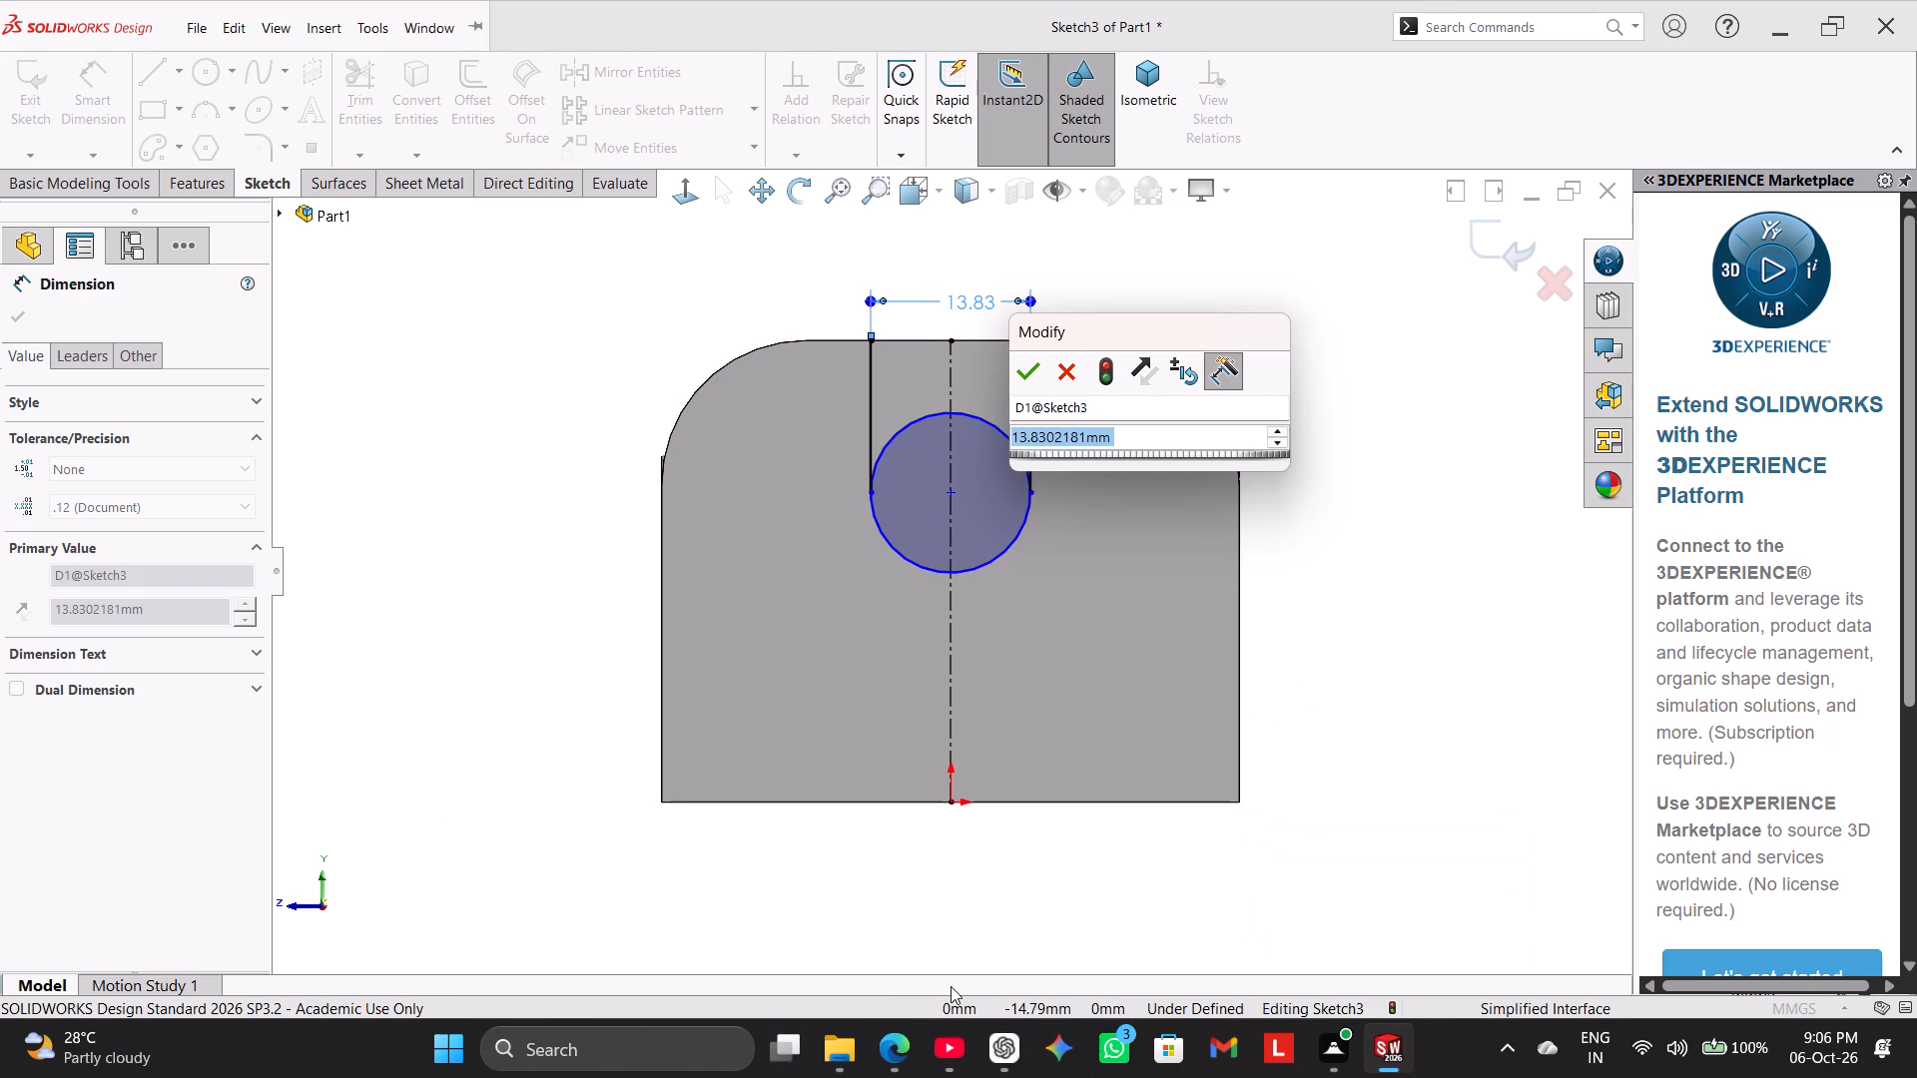
{"action": "key", "text": "1"}
{"action": "key", "text": "5"}
{"action": "key", "text": "Return"}
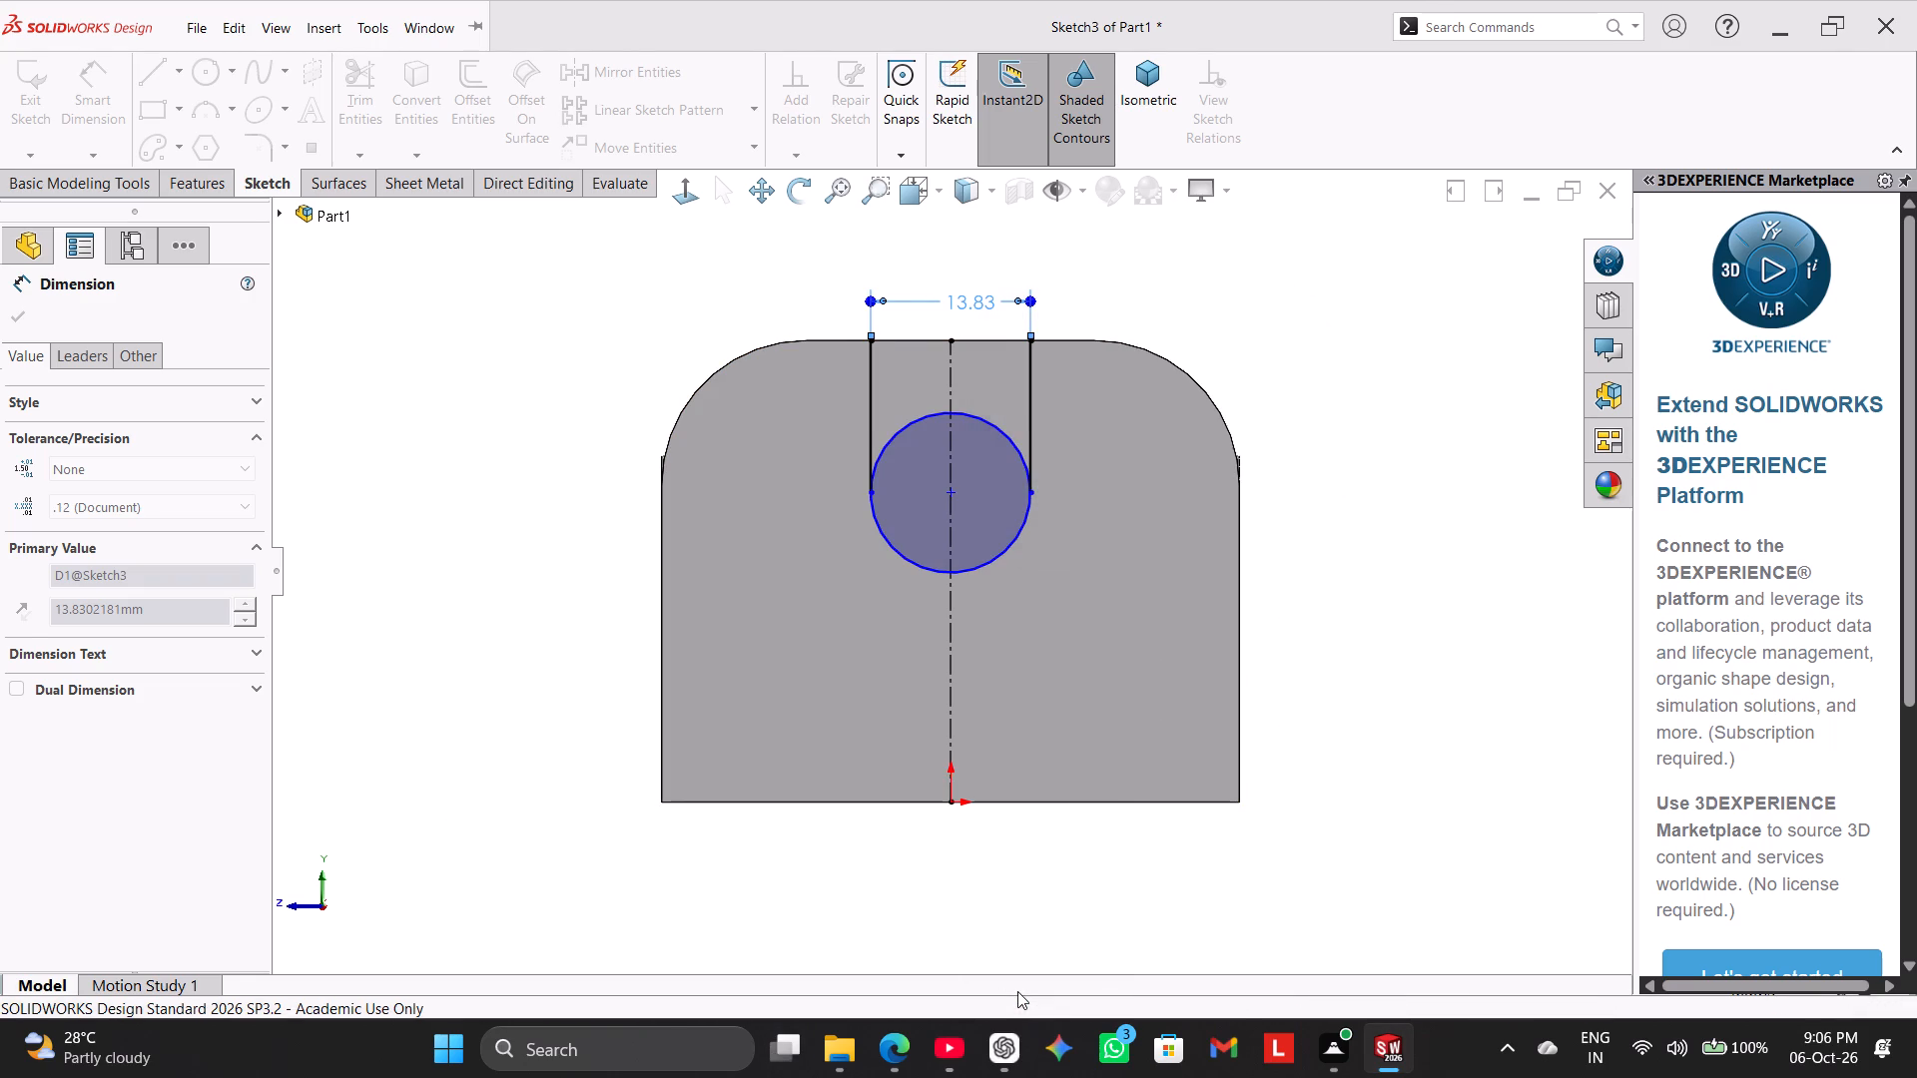
{"action": "right_click", "coordinate": [1264, 328]}
{"action": "left_click", "coordinate": [1321, 394]}
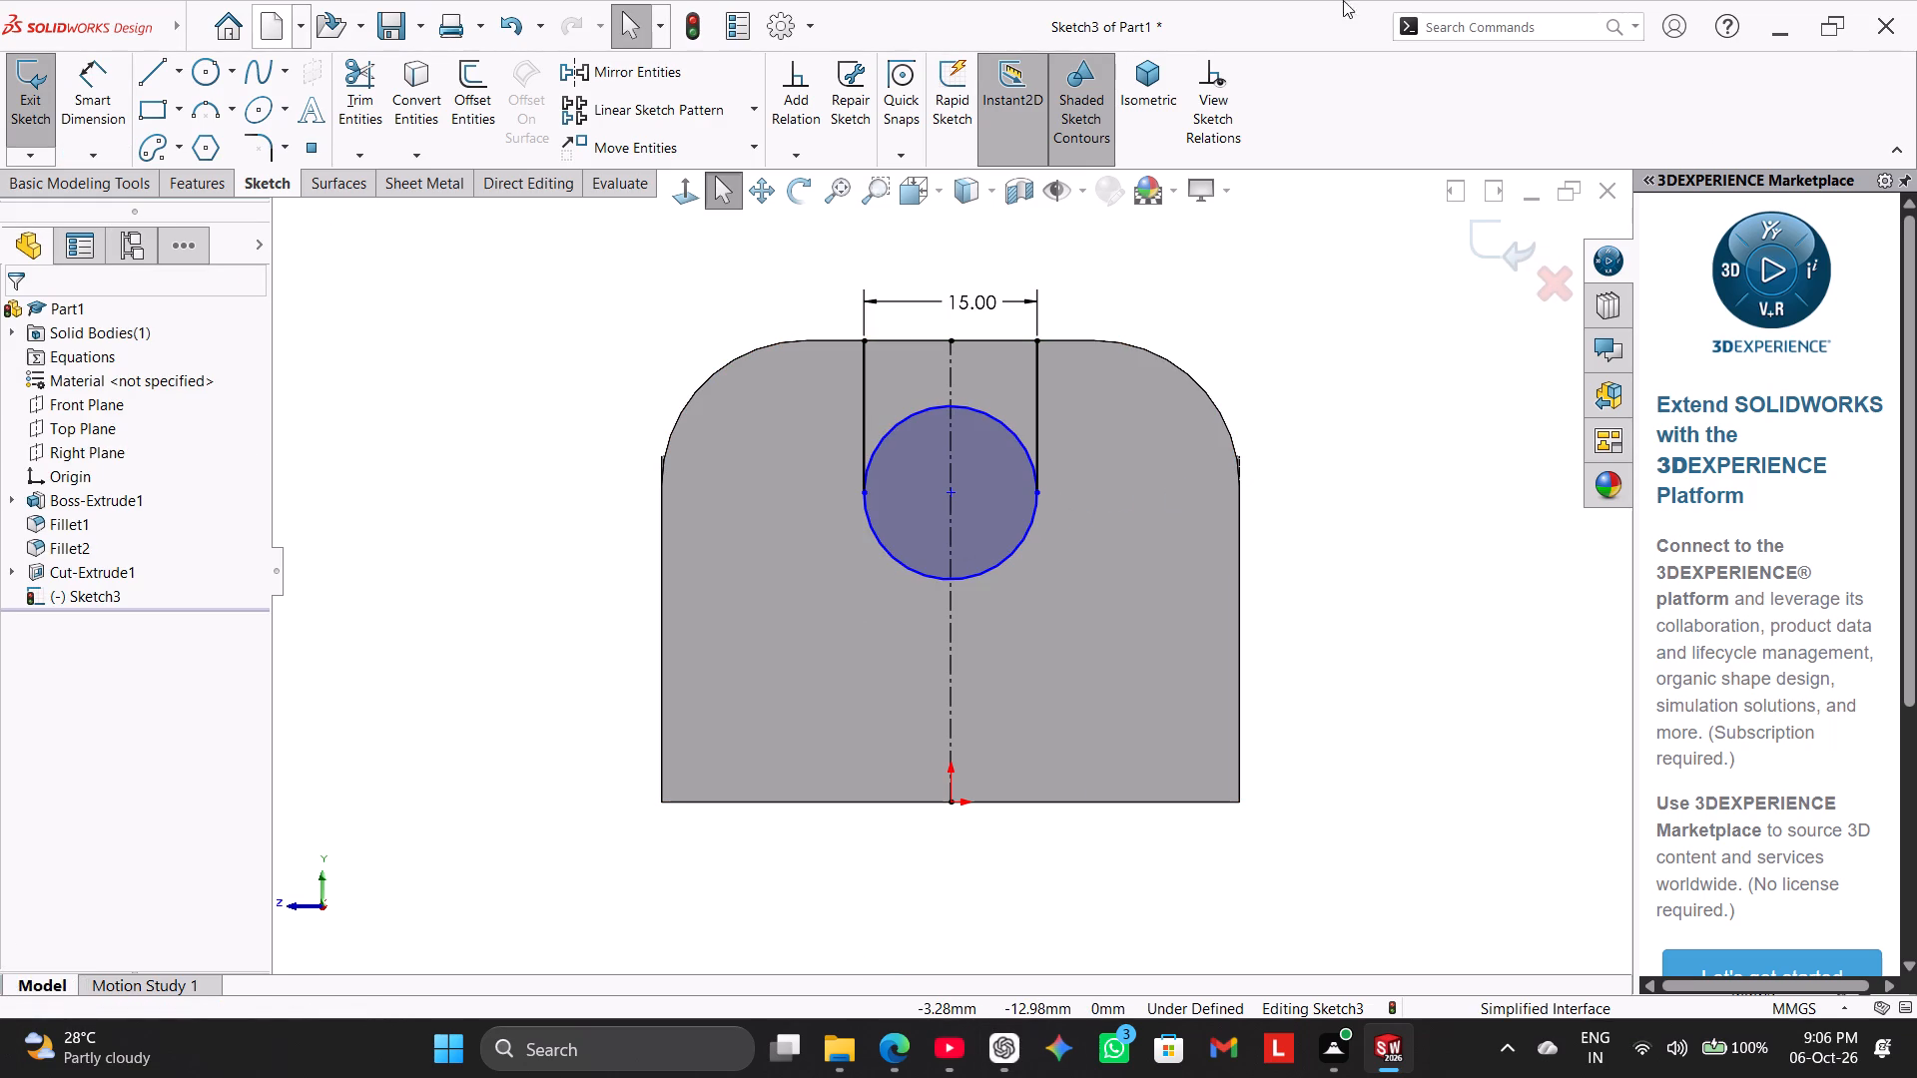
Dimension the circle centre's height above the upright's bottom edge as 25 mm.
{"action": "left_click", "coordinate": [85, 103]}
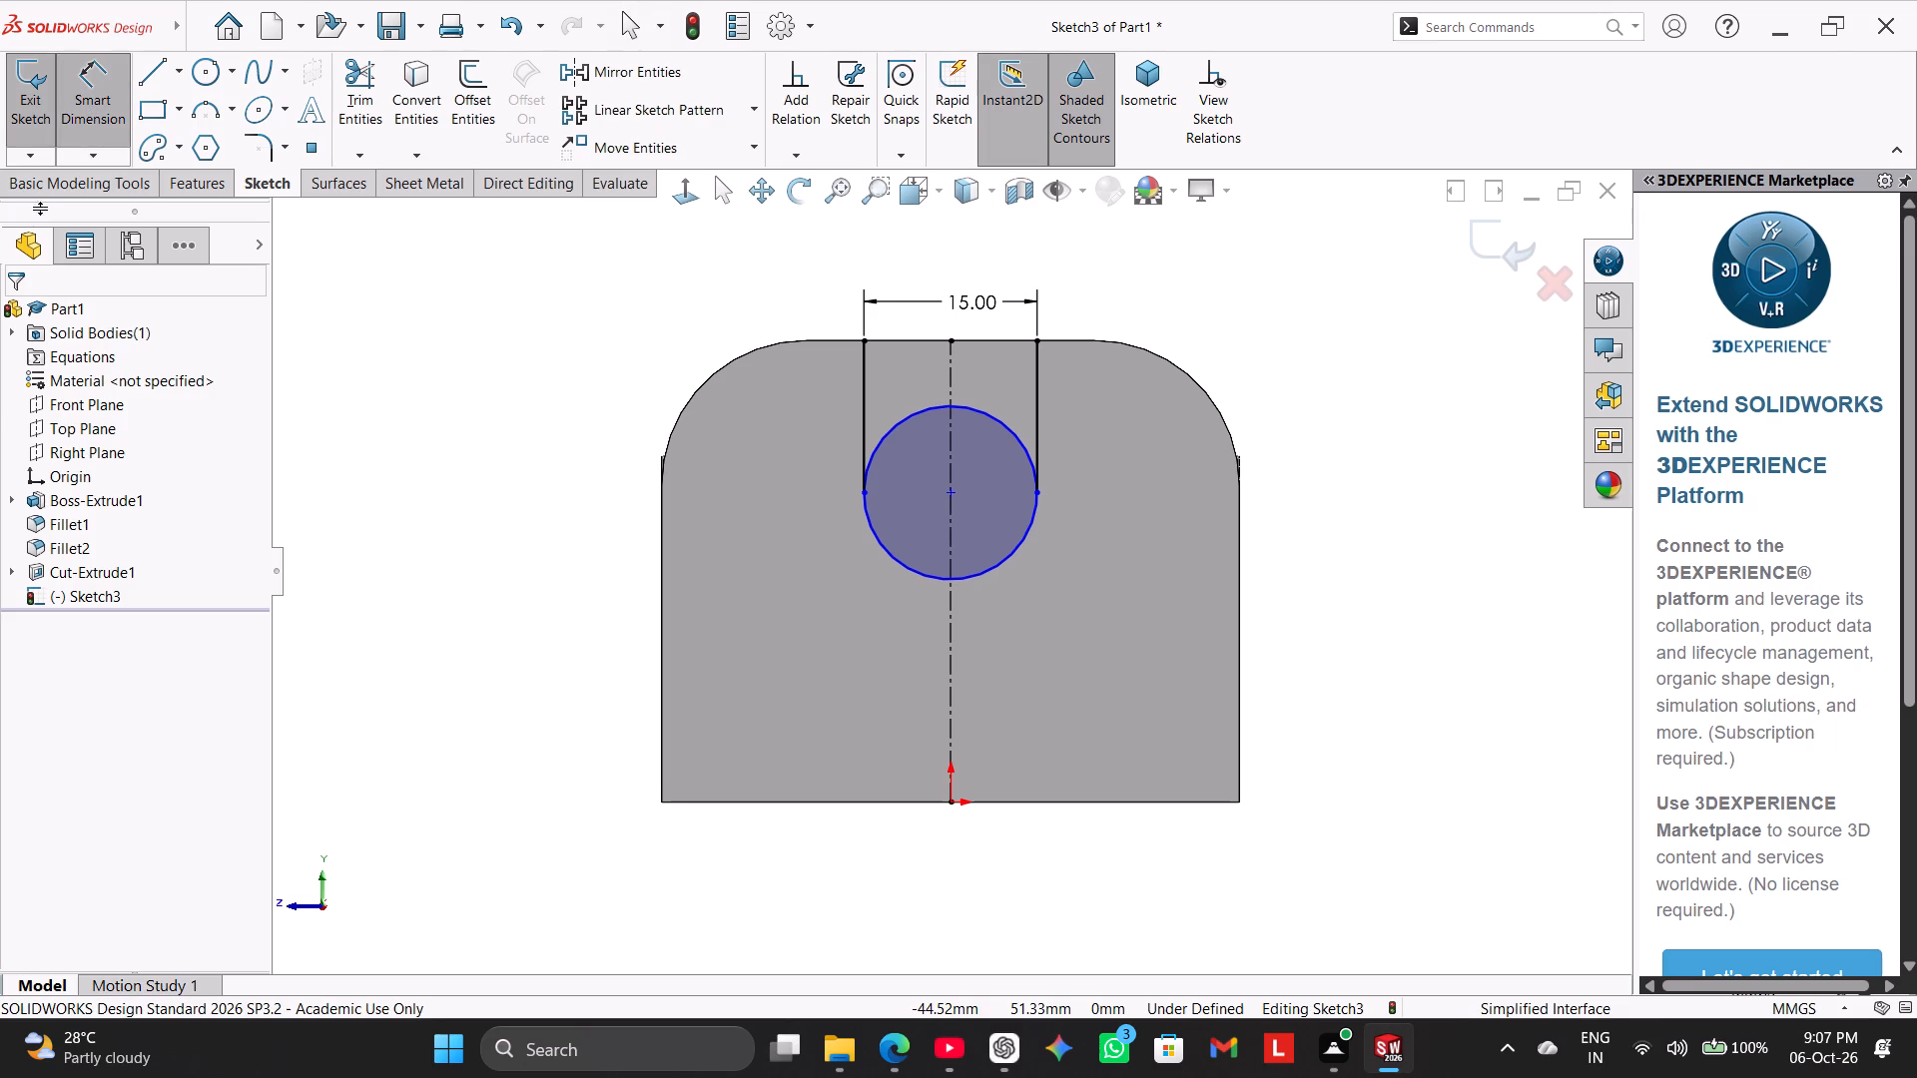
{"action": "left_click", "coordinate": [956, 492]}
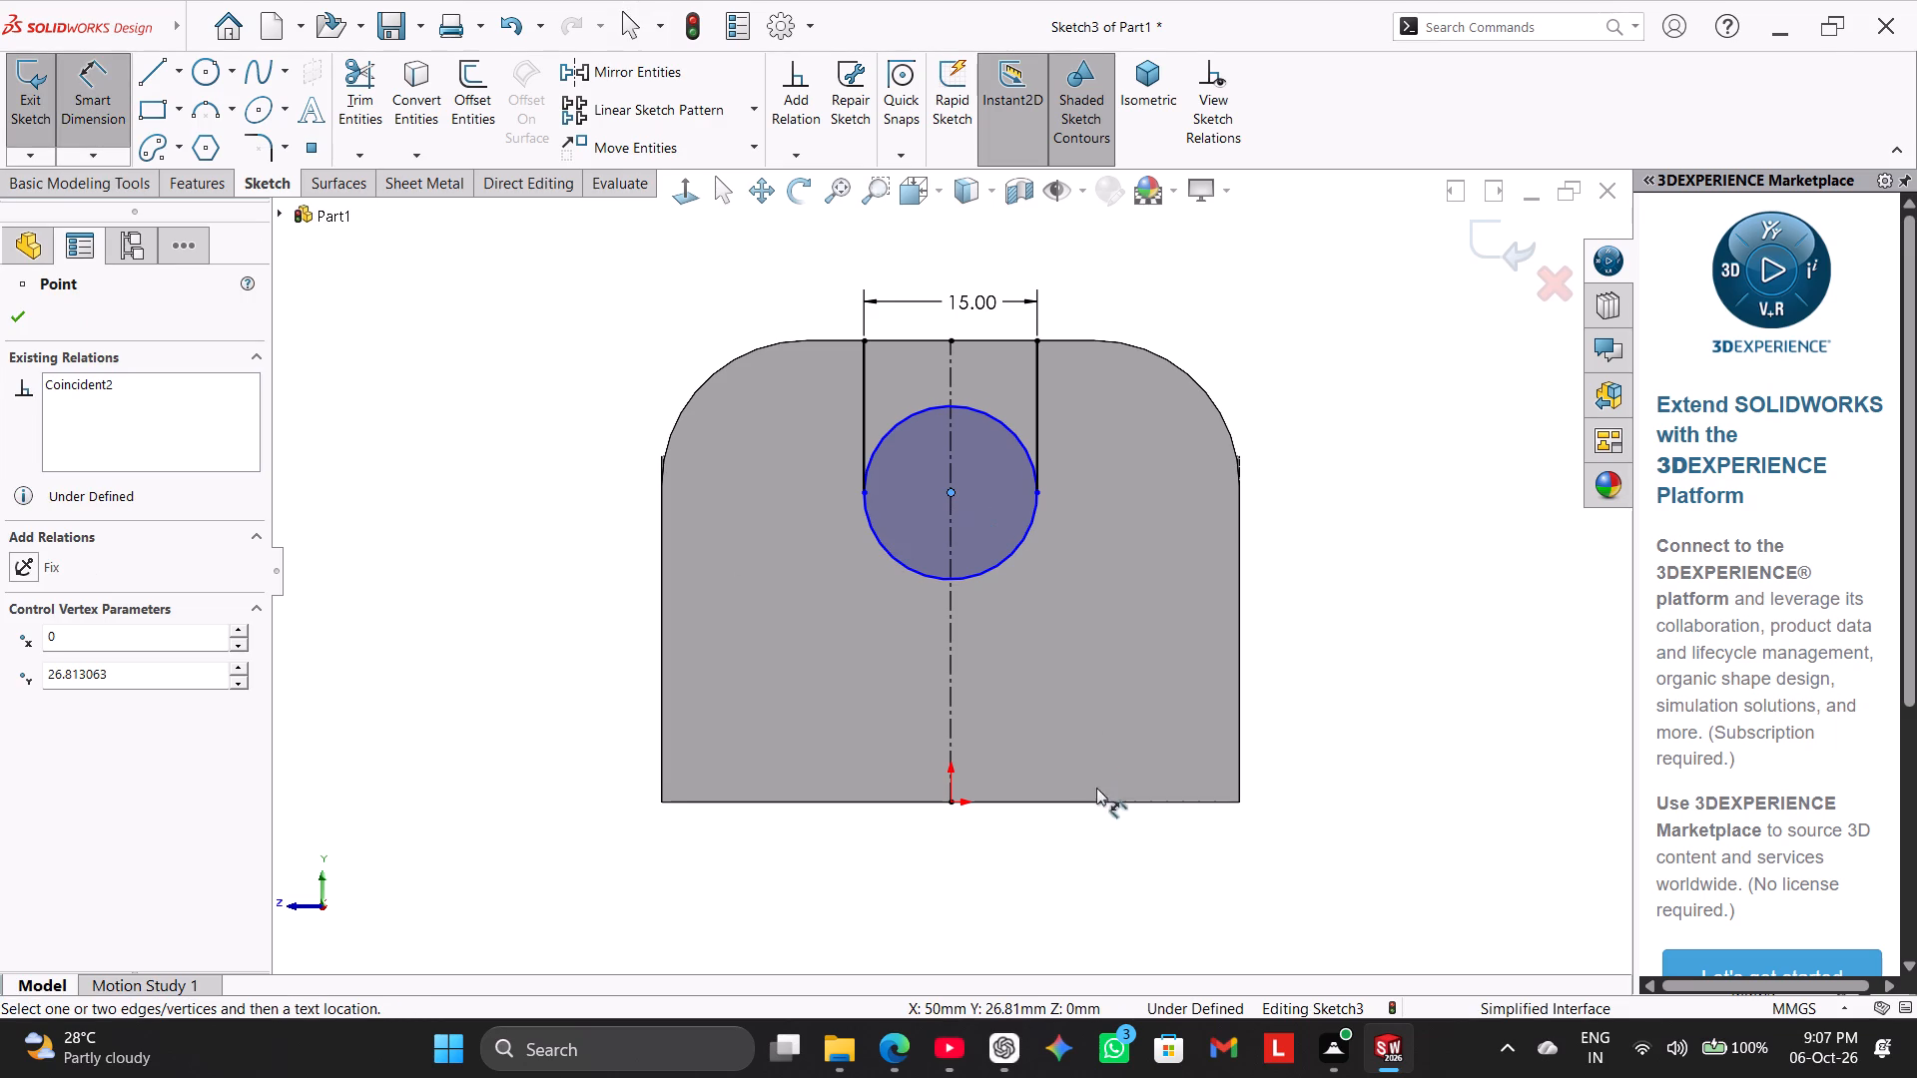
{"action": "left_click", "coordinate": [1115, 802]}
{"action": "left_click", "coordinate": [1278, 668]}
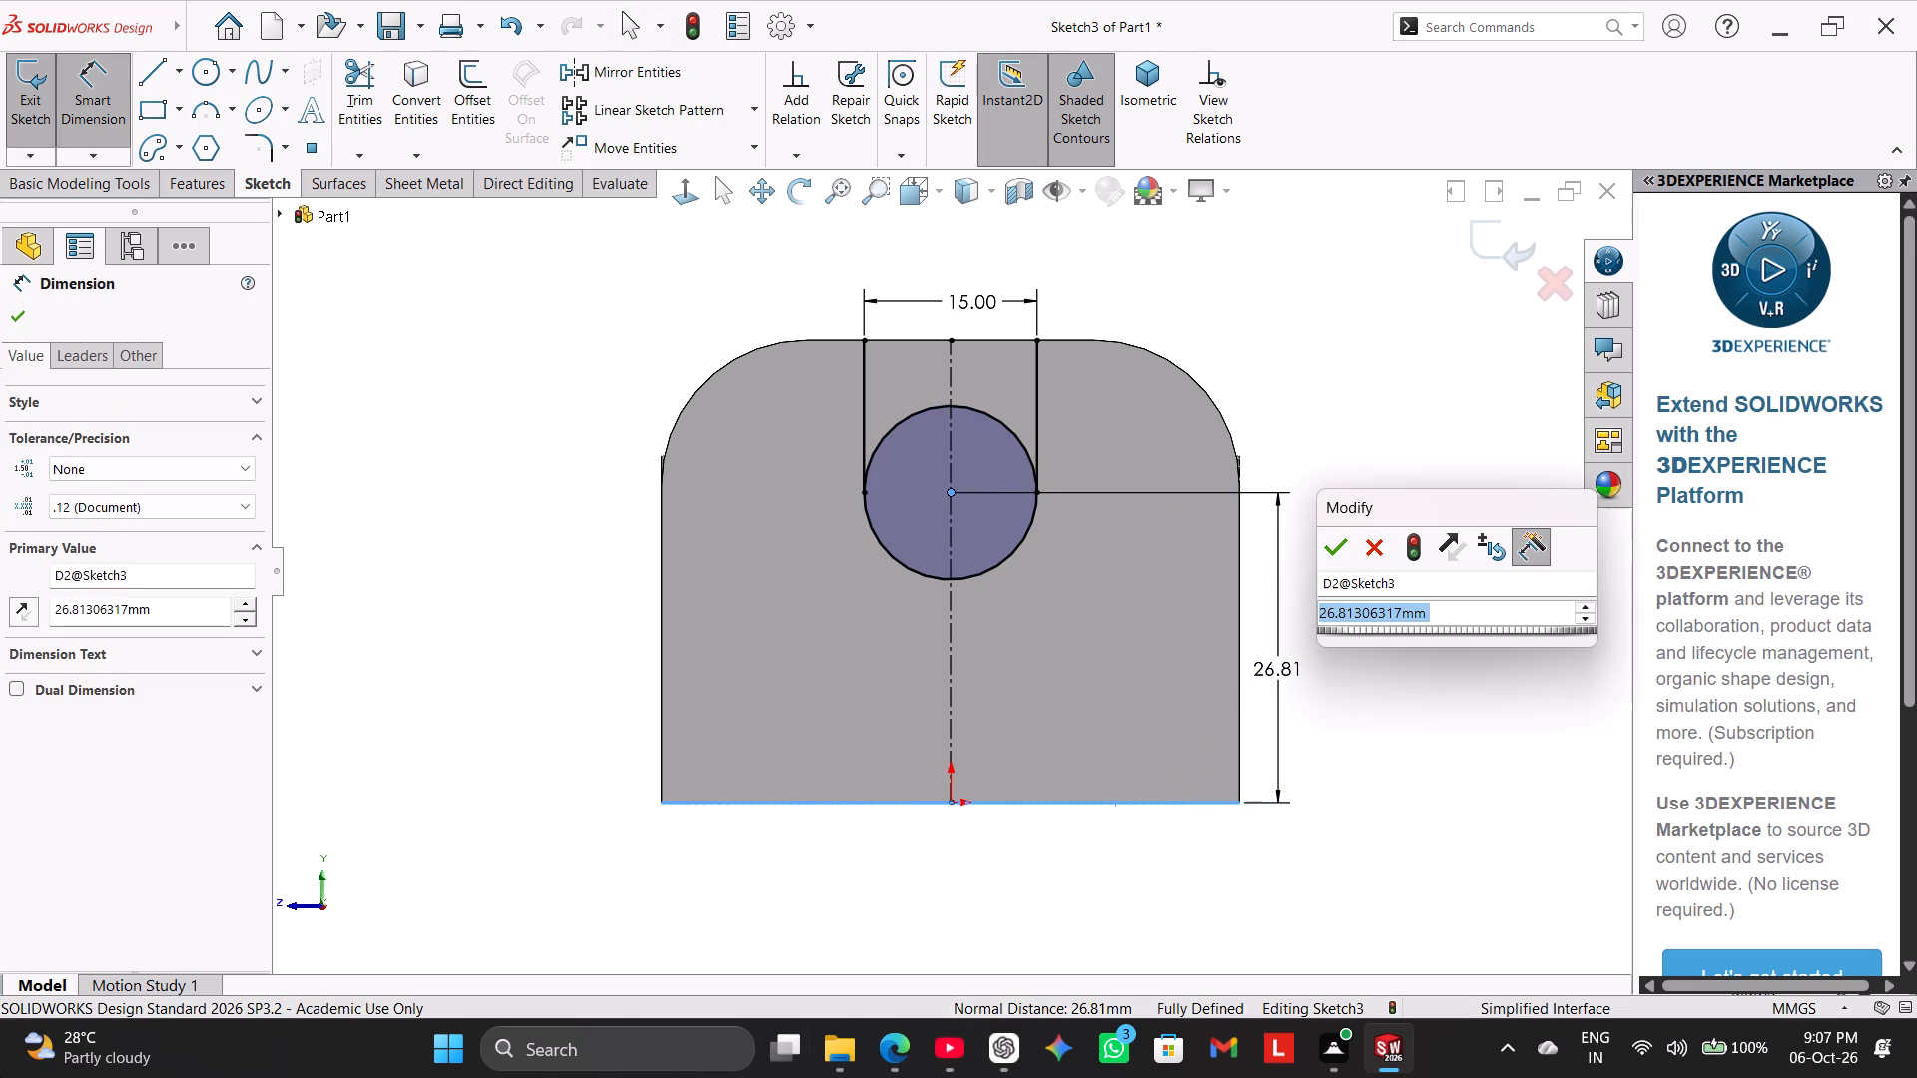
{"action": "type", "text": "25"}
{"action": "key", "text": "Return"}
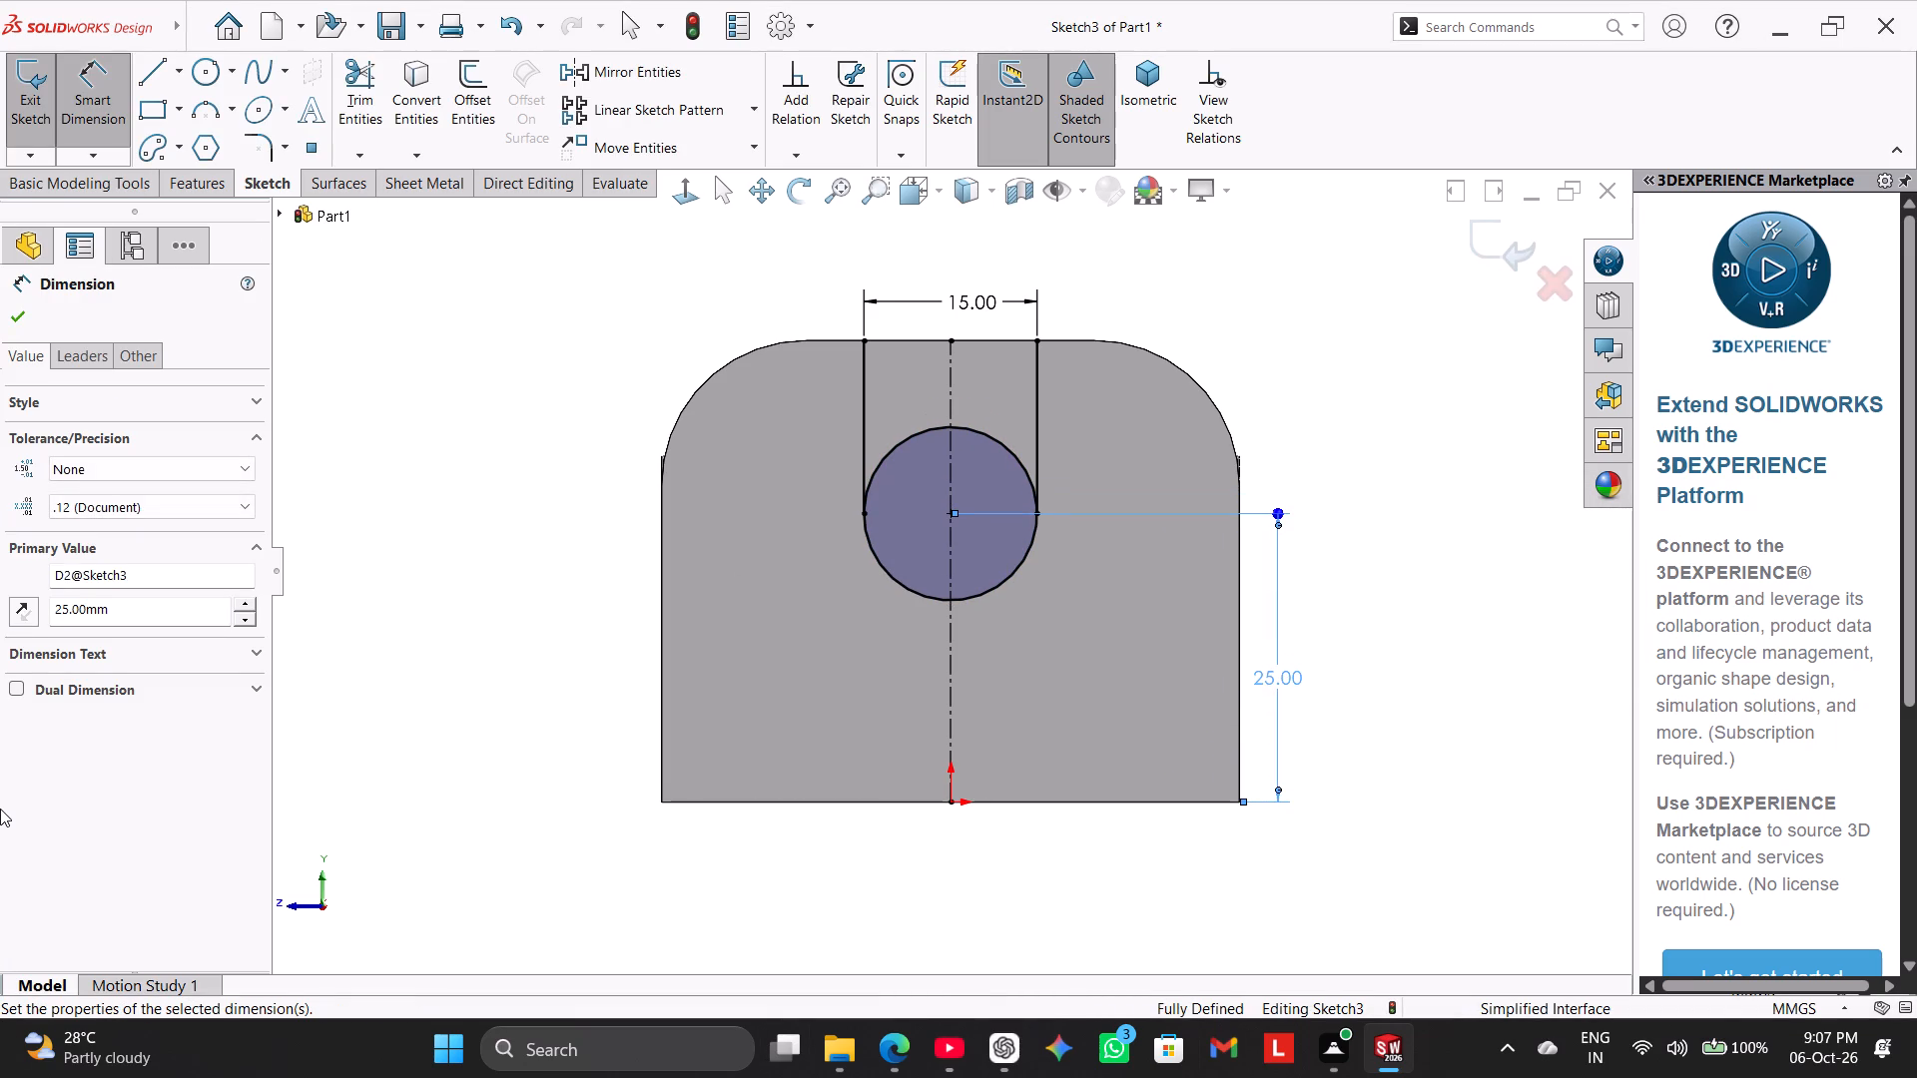
{"action": "right_click", "coordinate": [1384, 378]}
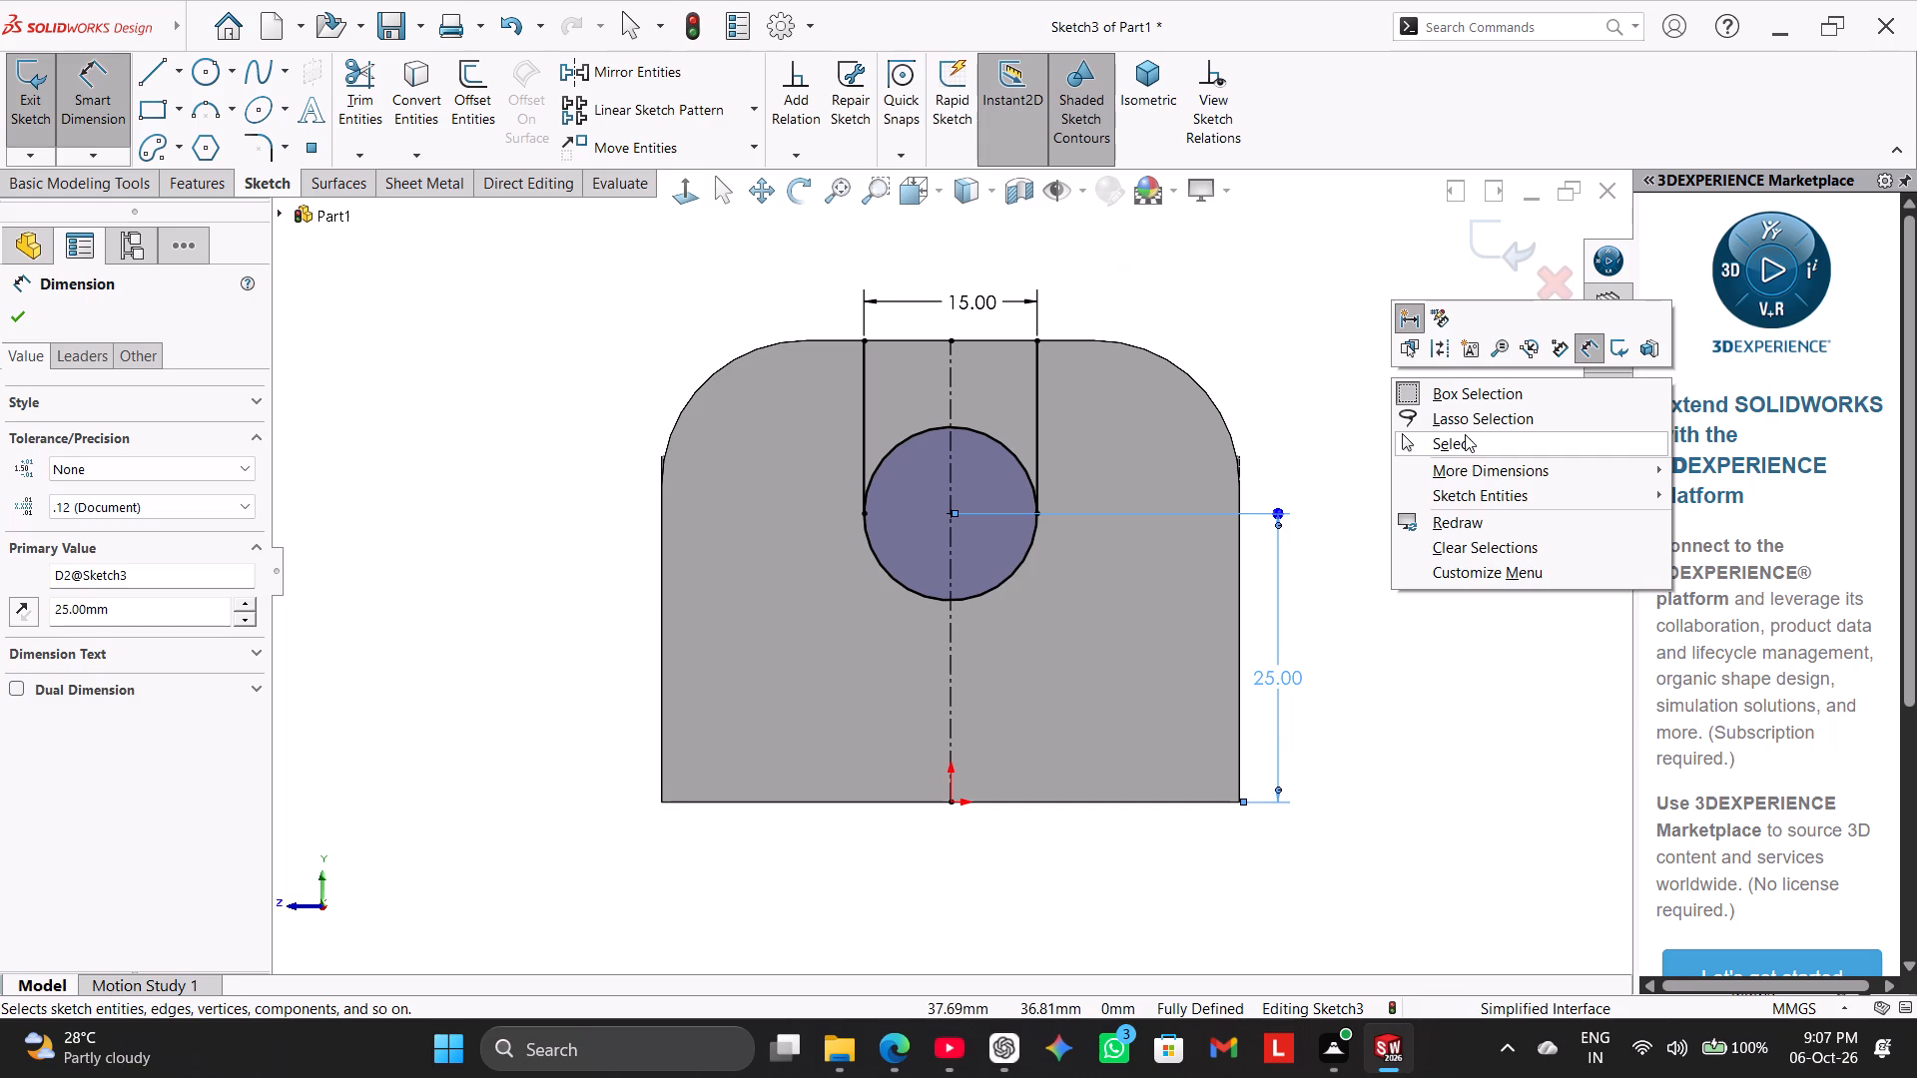
{"action": "left_click", "coordinate": [1465, 434]}
Trim away the circle's upper half between the two vertical lines to leave a U-shaped slot outline.
{"action": "left_click", "coordinate": [377, 91]}
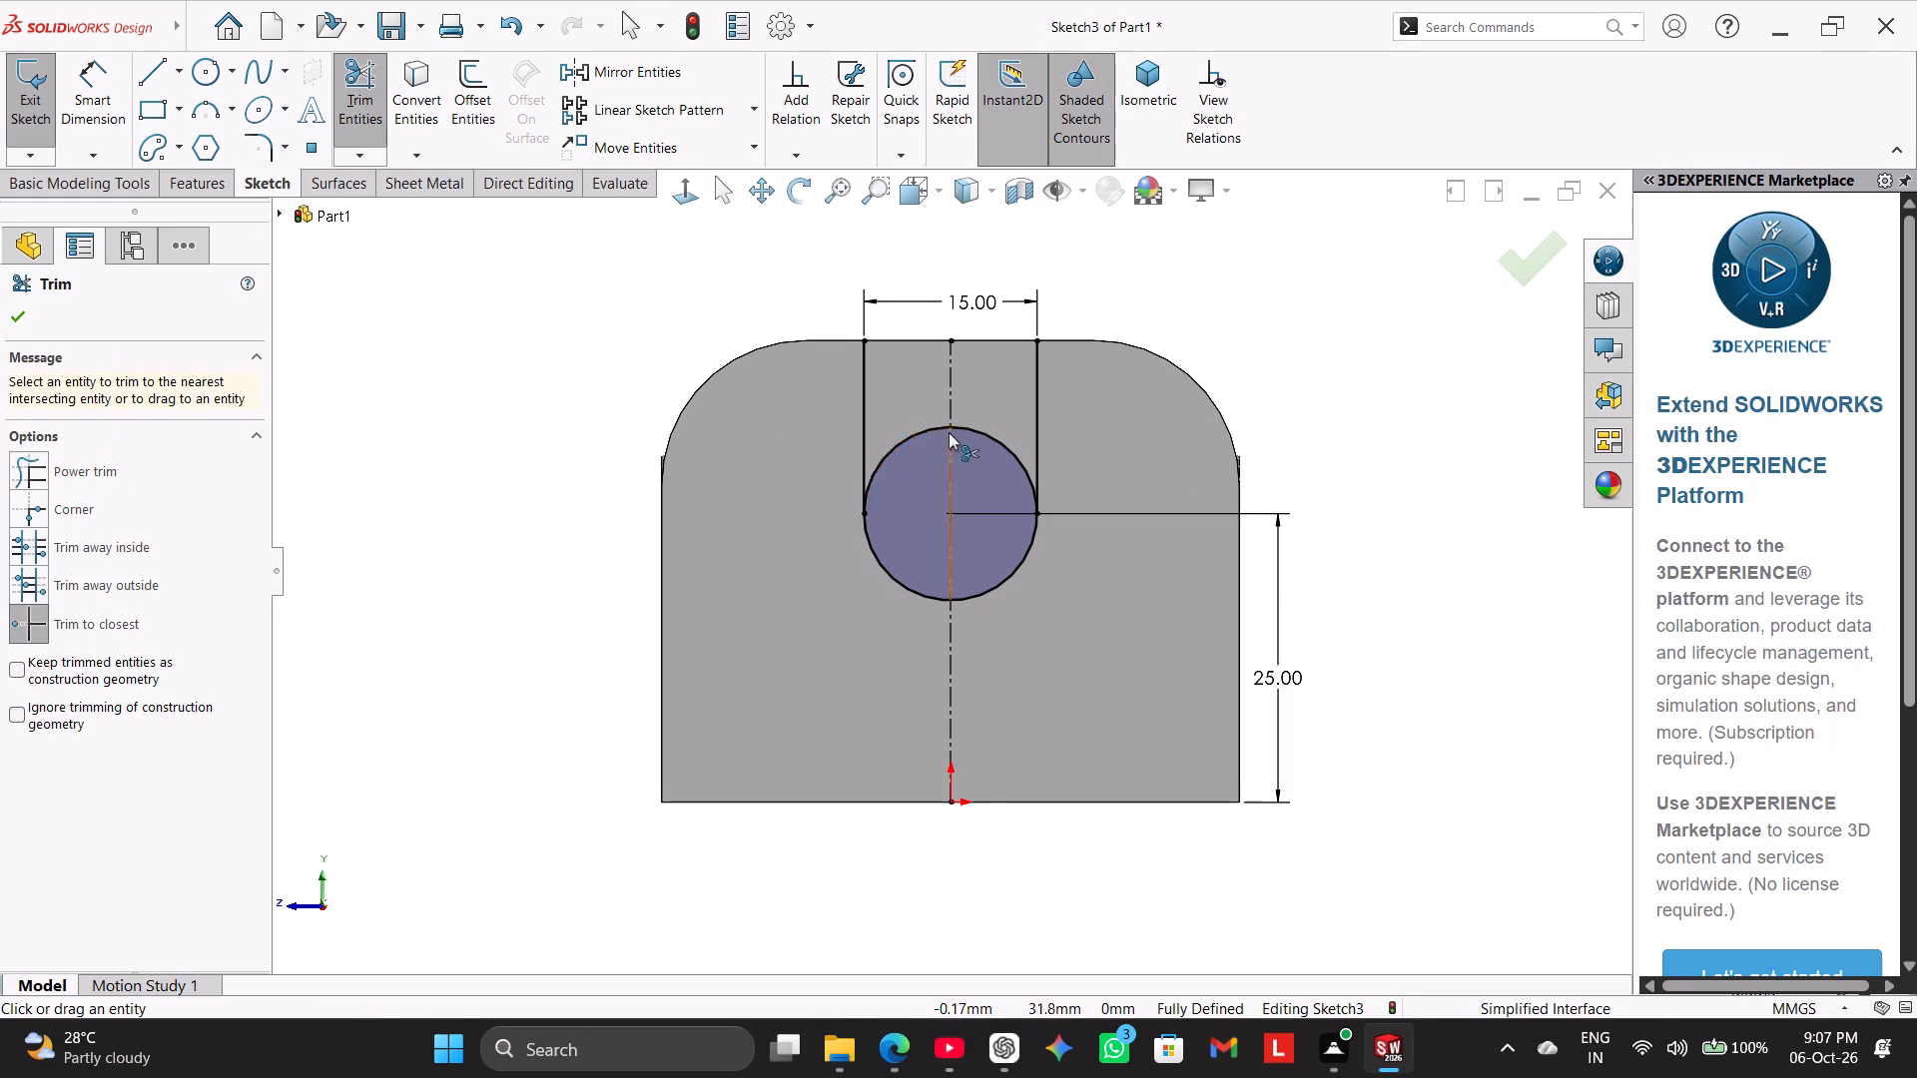
{"action": "left_click", "coordinate": [938, 427]}
{"action": "left_click", "coordinate": [997, 437]}
{"action": "right_click", "coordinate": [541, 391]}
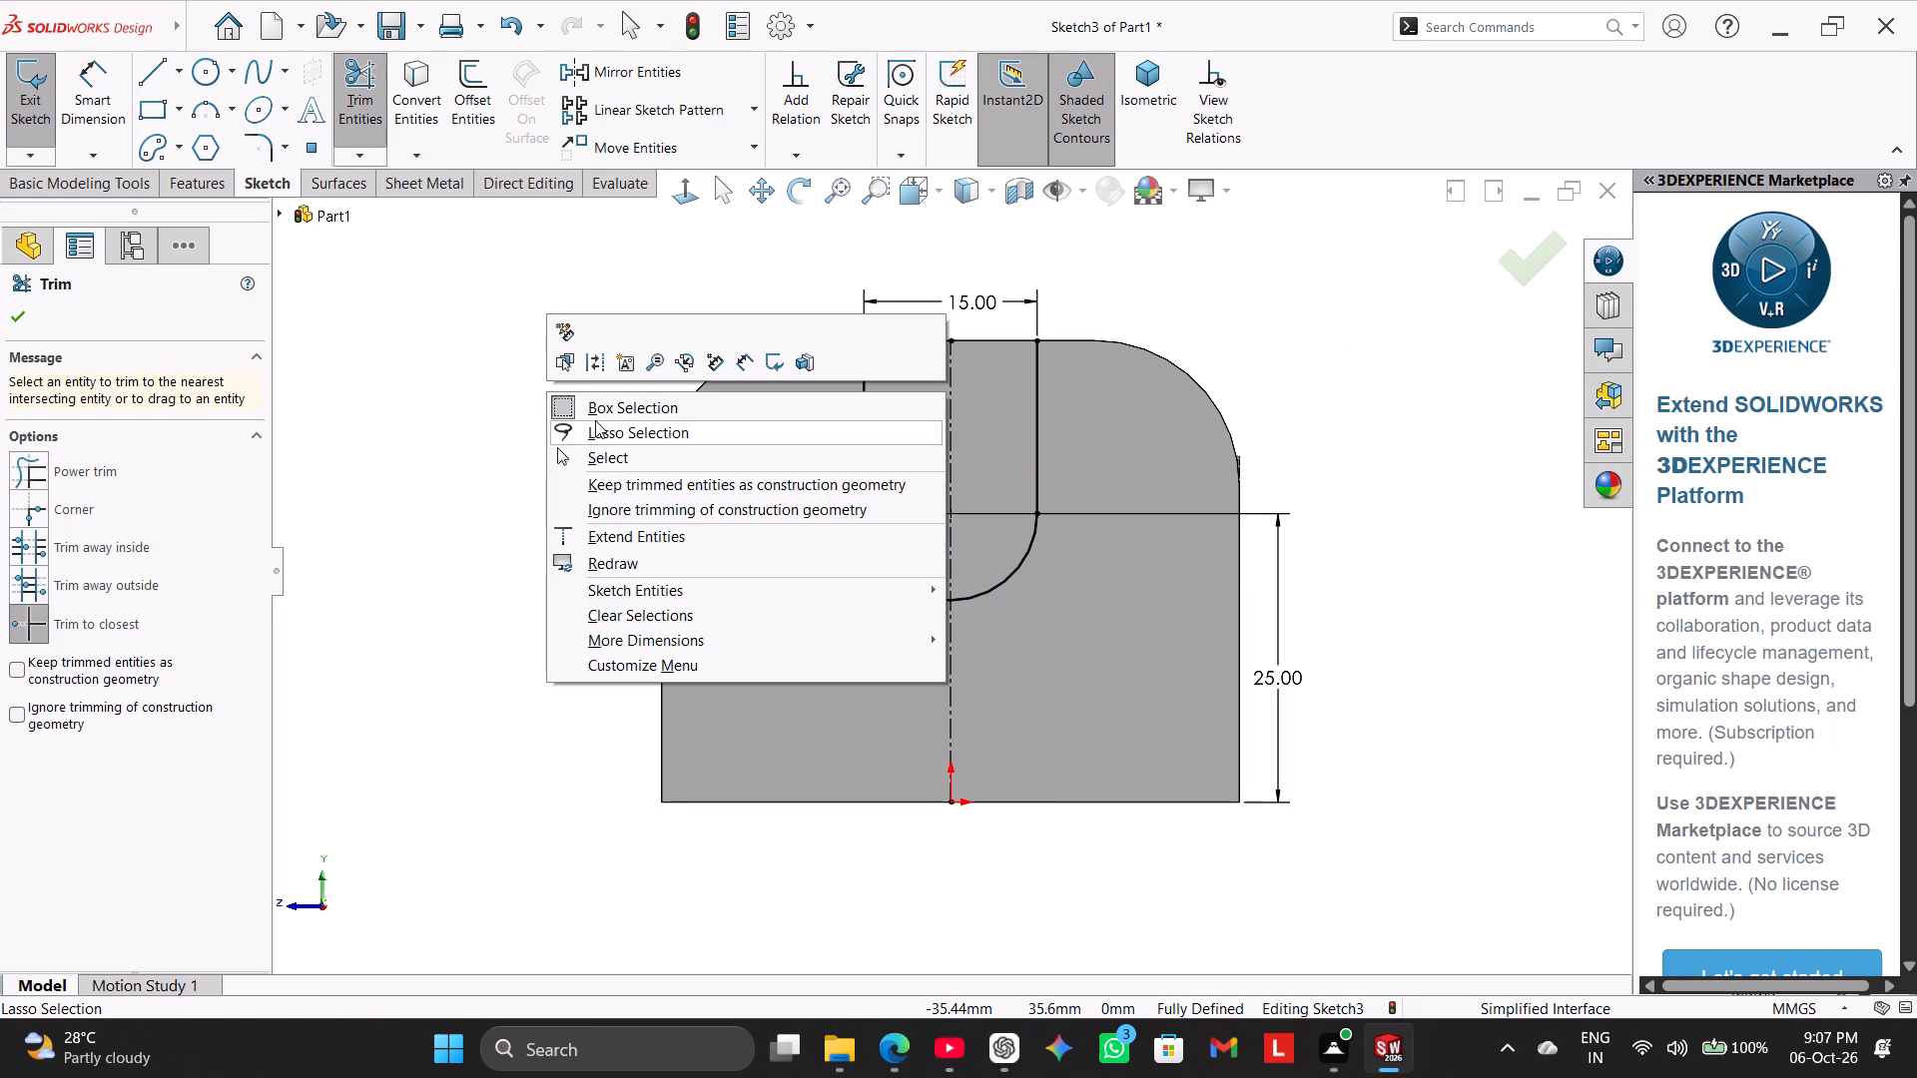
{"action": "left_click", "coordinate": [612, 454]}
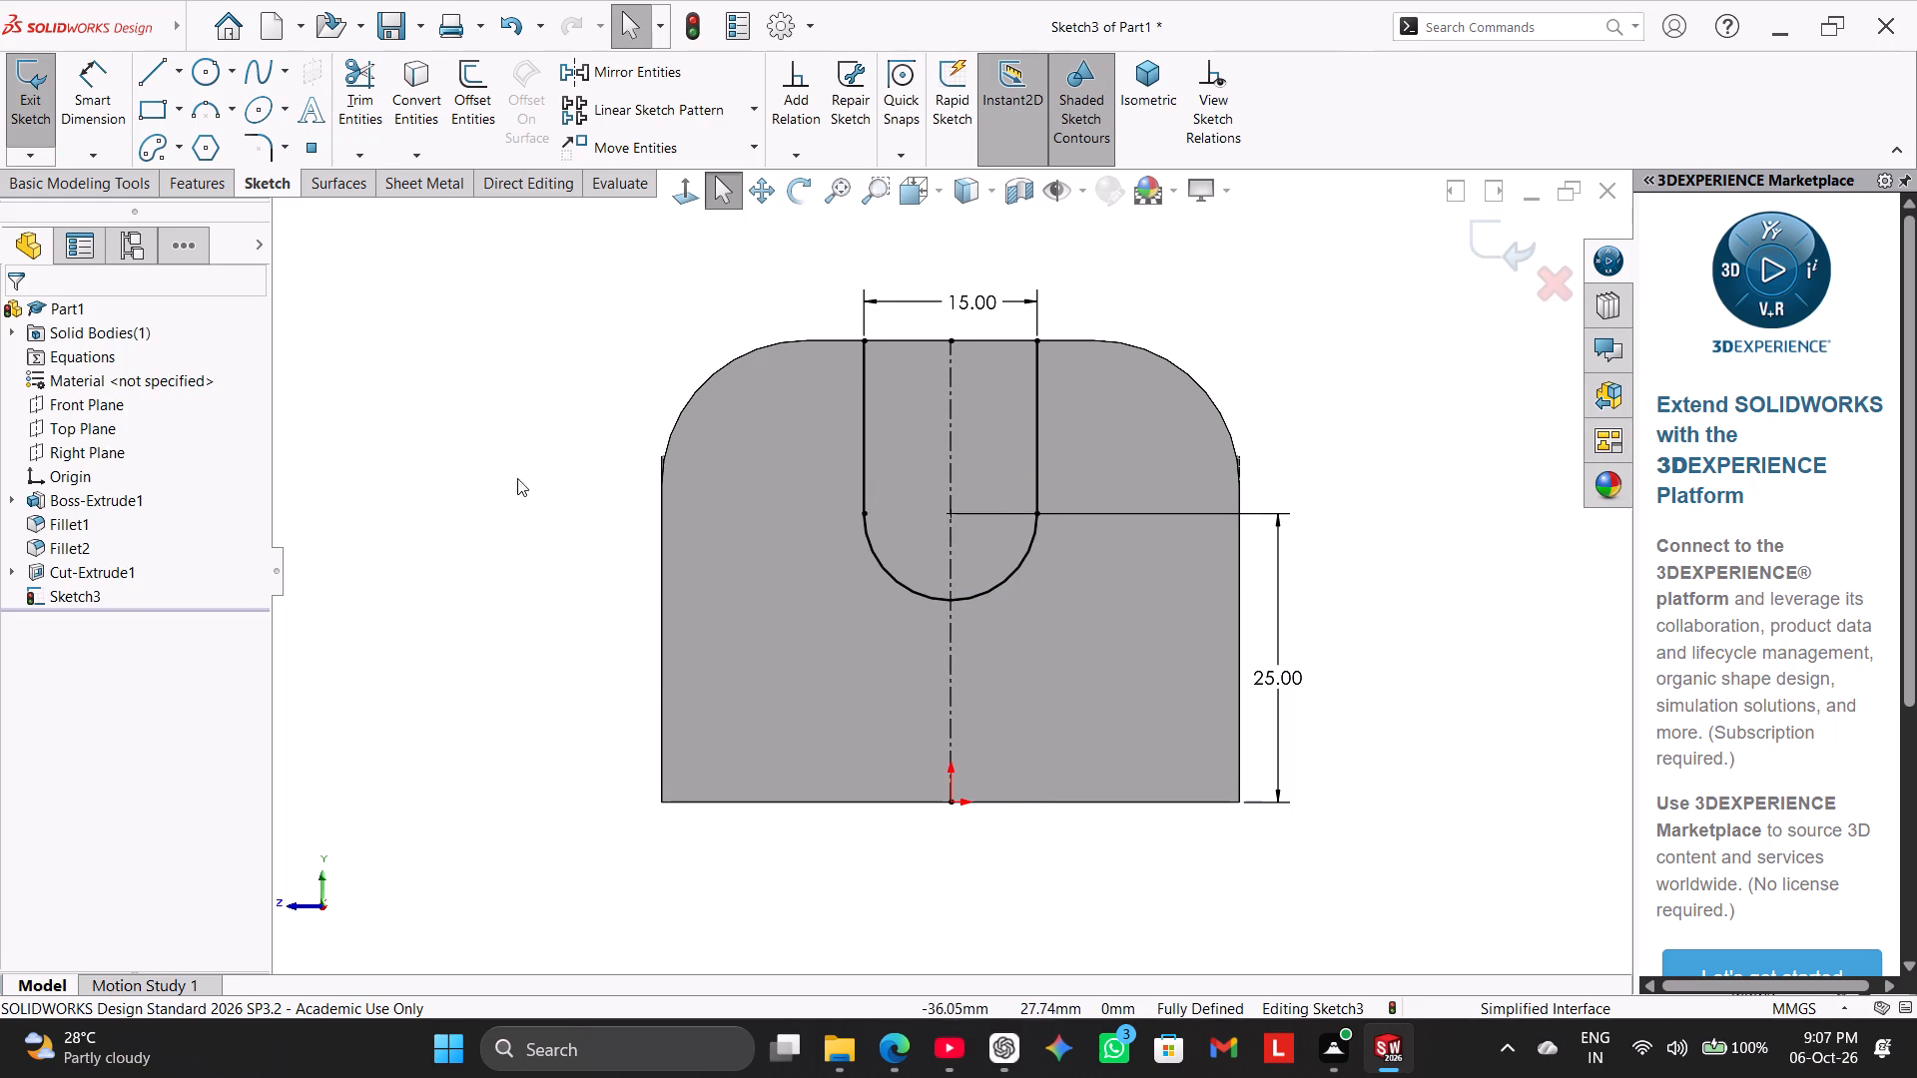
Close the U-slot outline with a straight line joining the upper ends of the two vertical lines.
{"action": "middle_click_drag", "start_coordinate": [491, 456], "coordinate": [538, 507]}
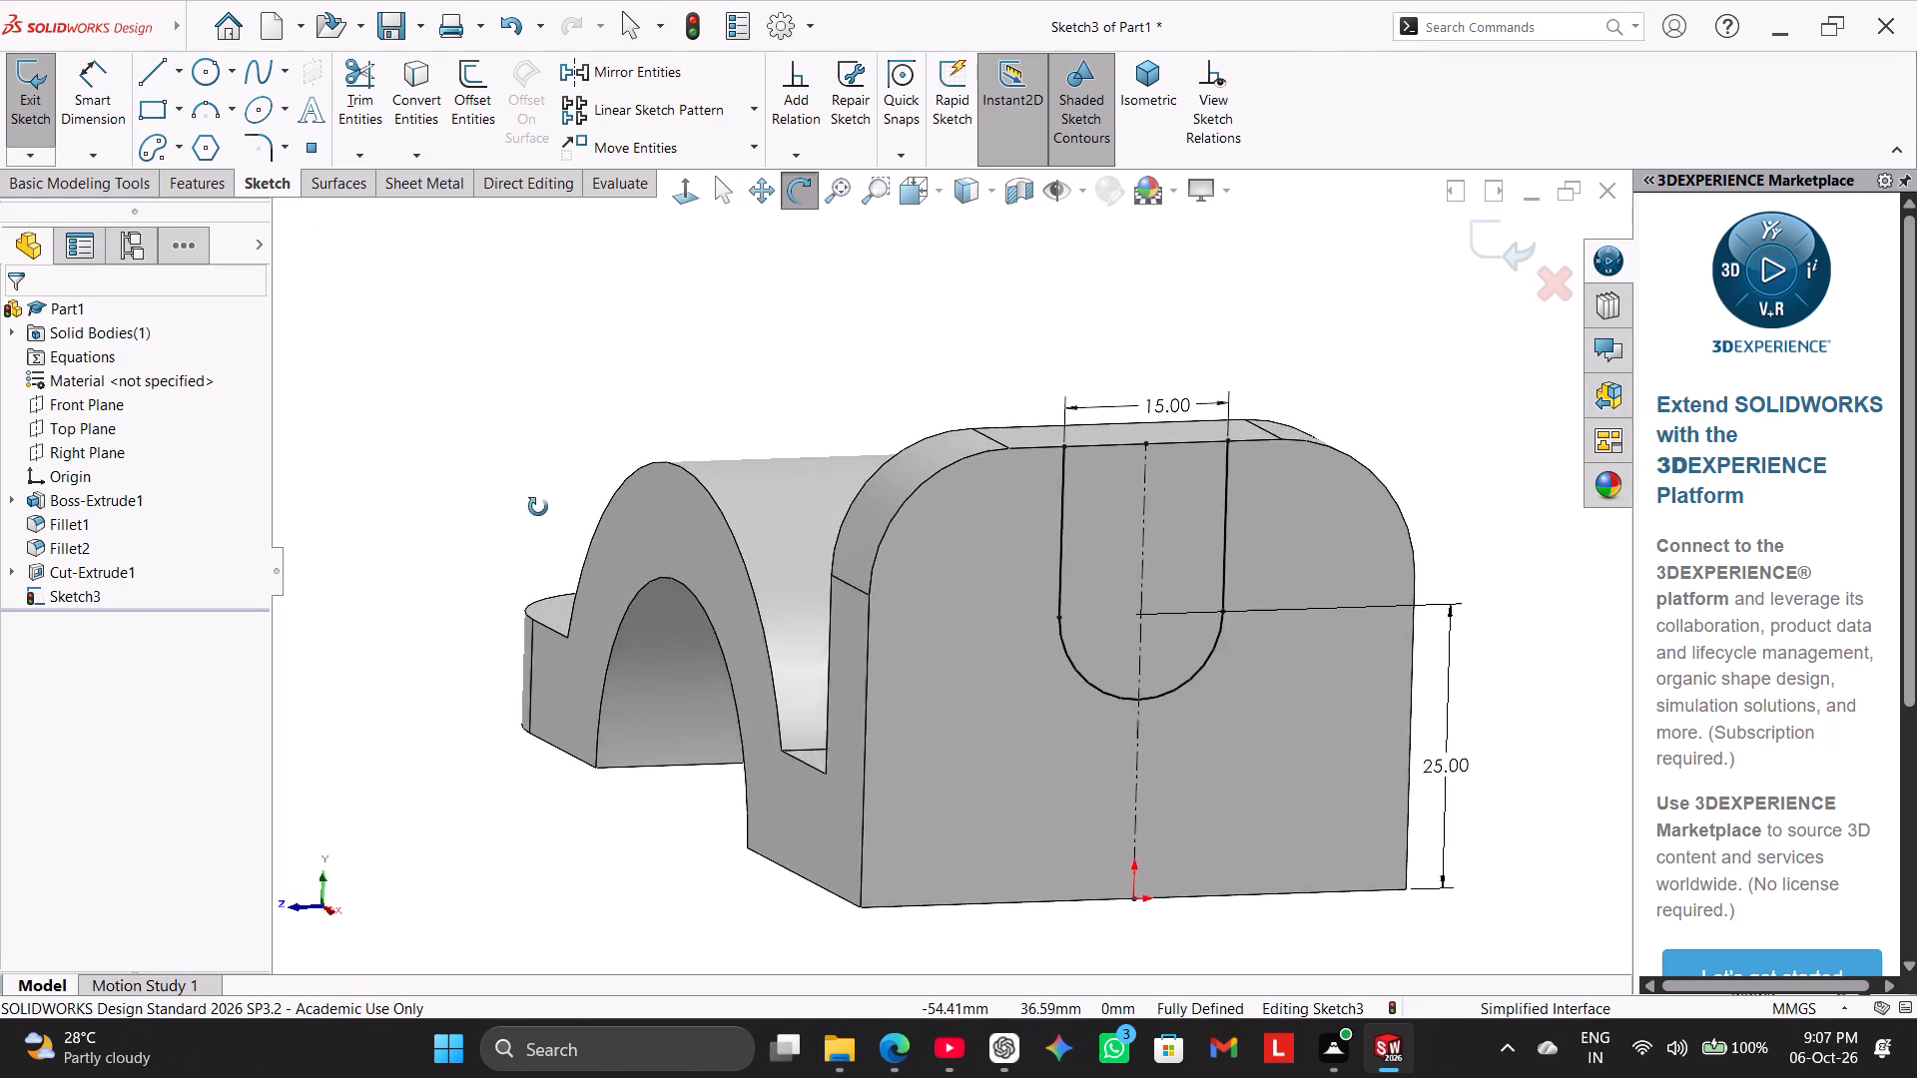
{"action": "middle_click_drag", "start_coordinate": [538, 507], "coordinate": [568, 583]}
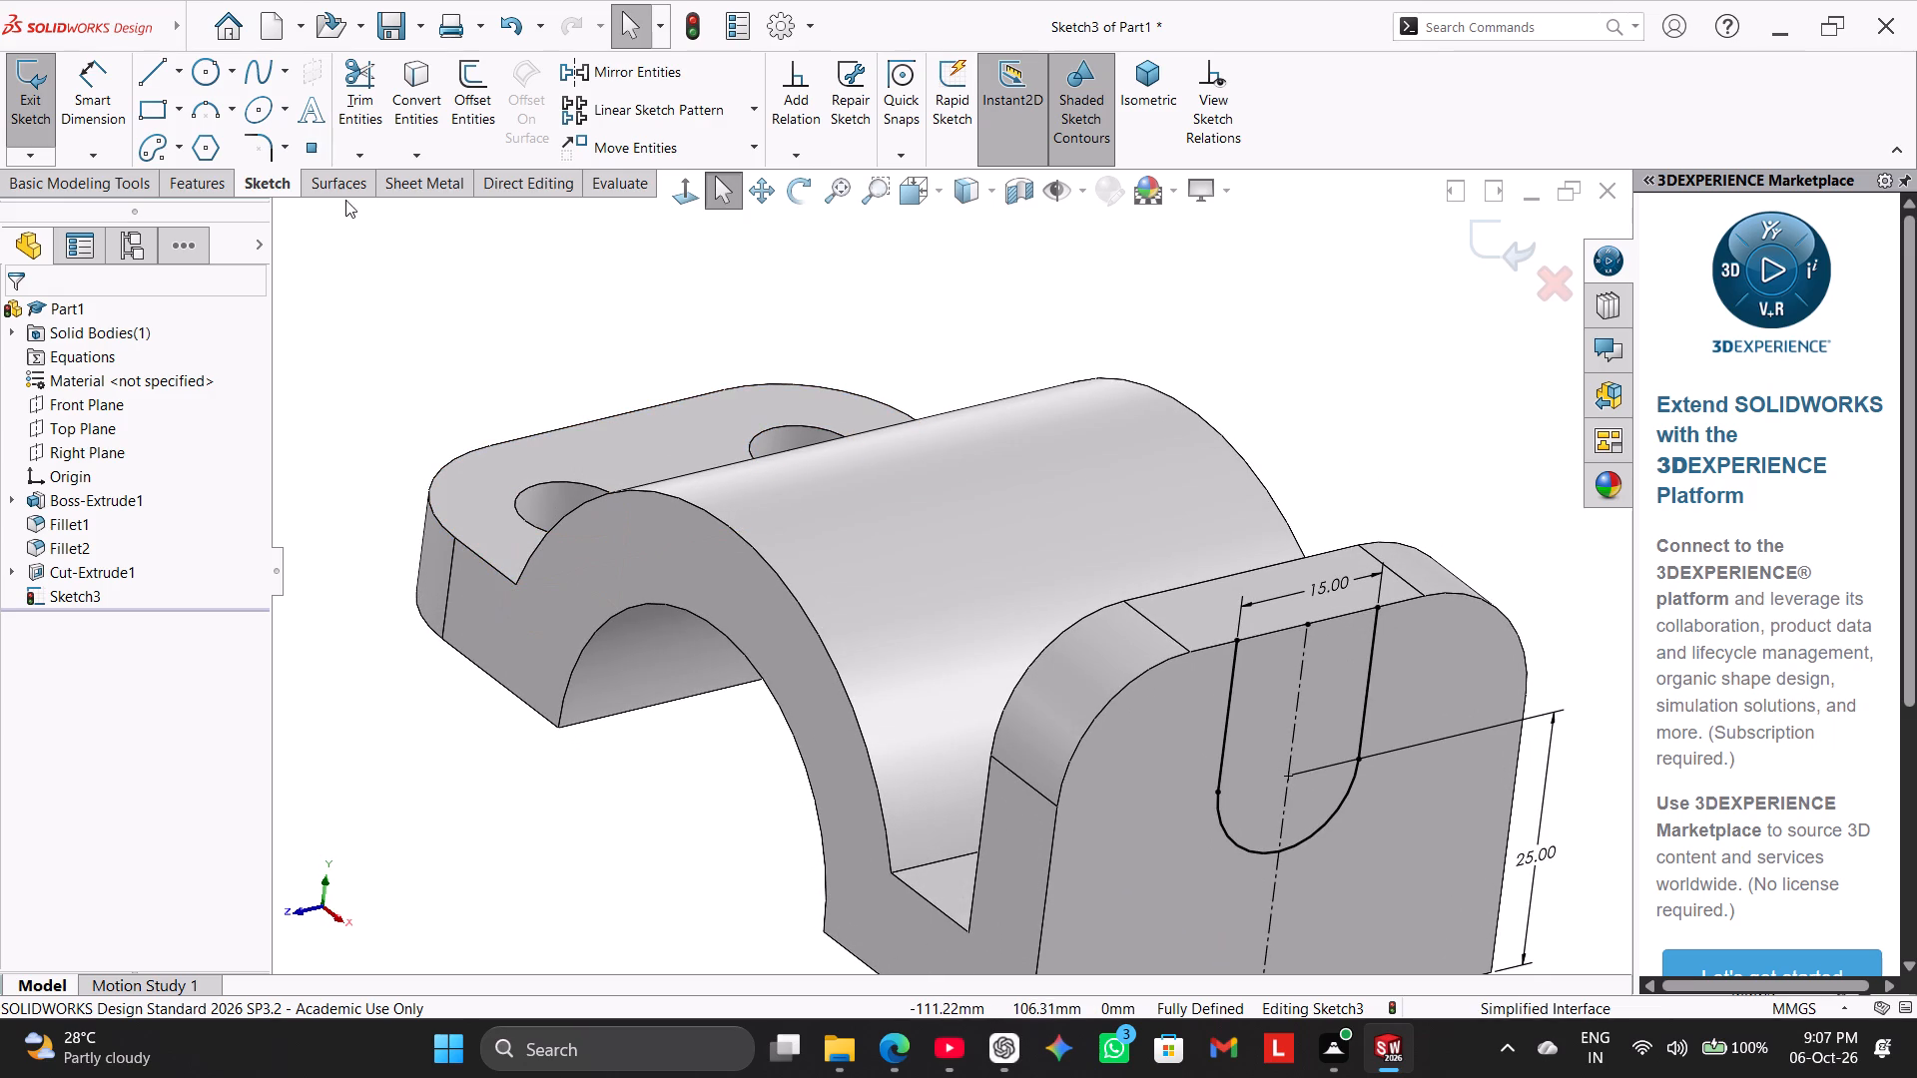
{"action": "left_click_drag", "start_coordinate": [160, 71], "coordinate": [179, 103]}
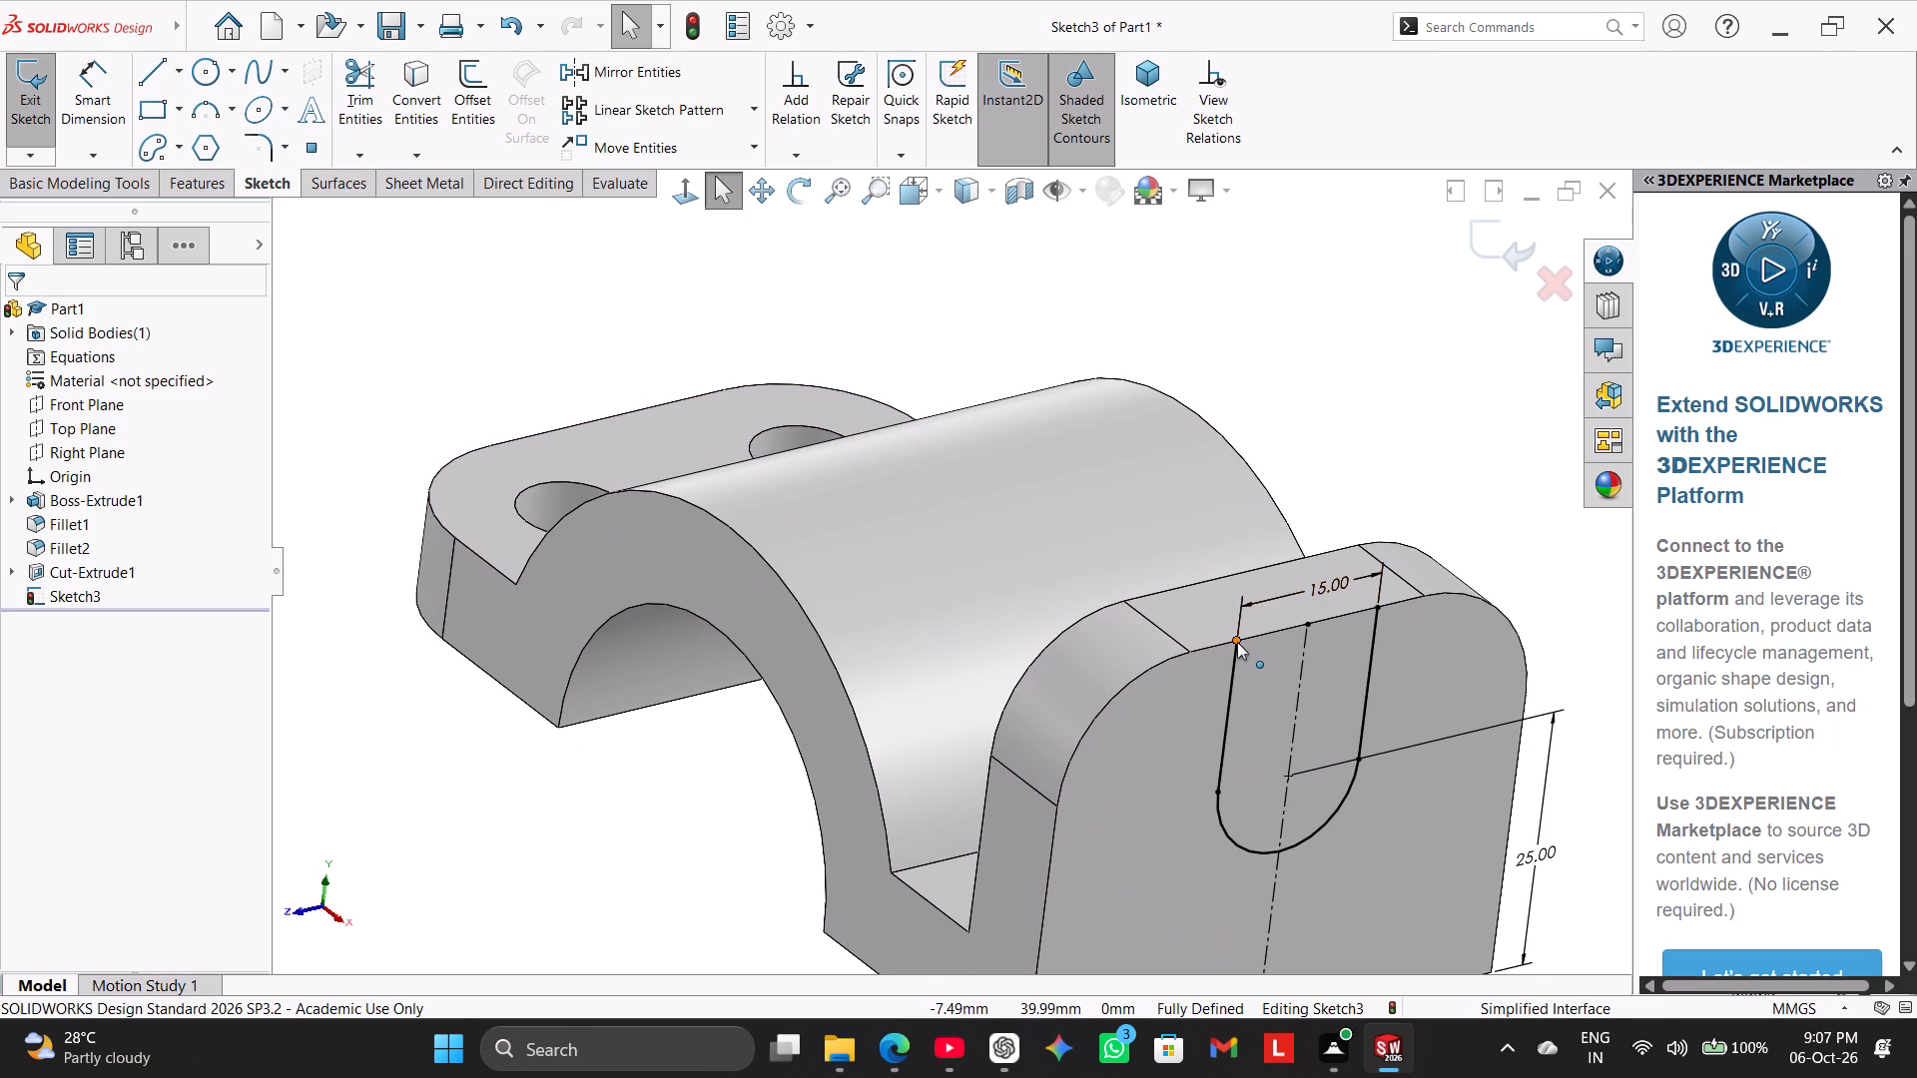
{"action": "left_click", "coordinate": [140, 78]}
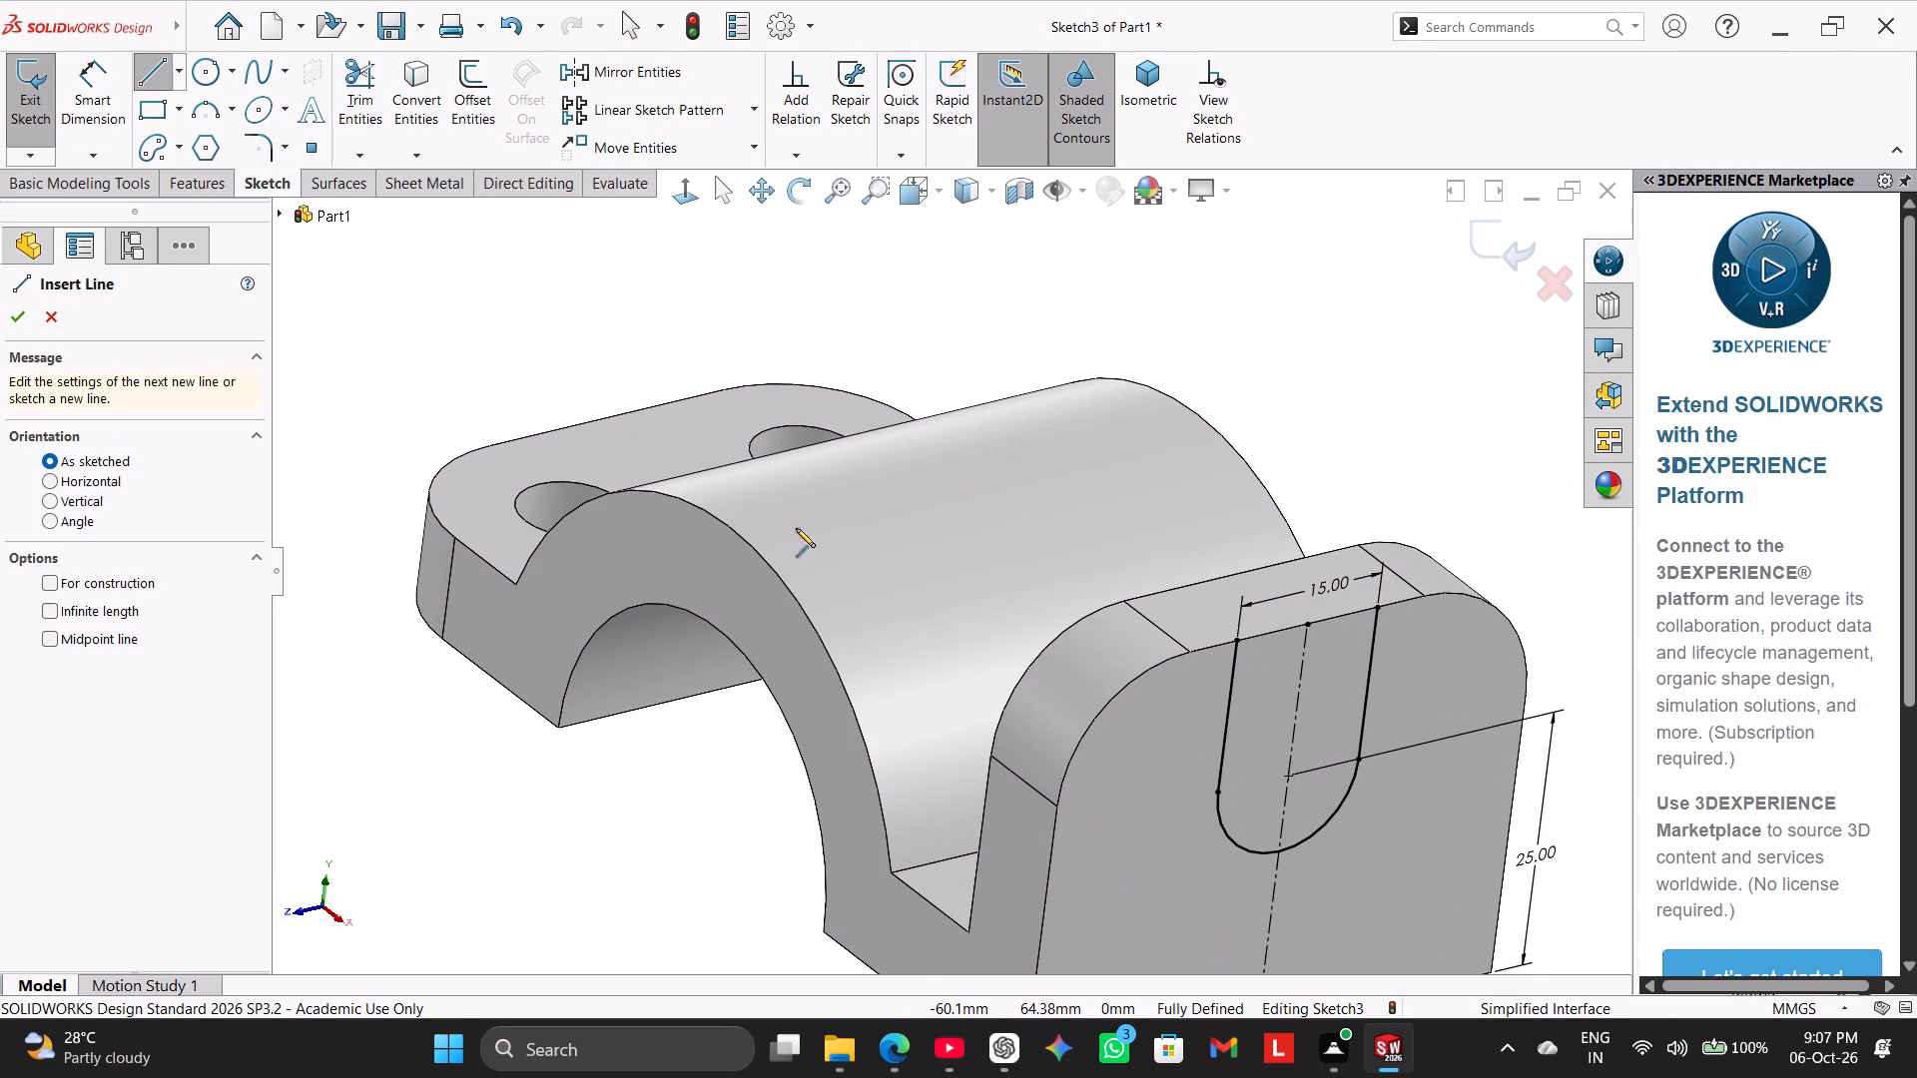
{"action": "left_click_drag", "start_coordinate": [1236, 637], "coordinate": [1246, 637]}
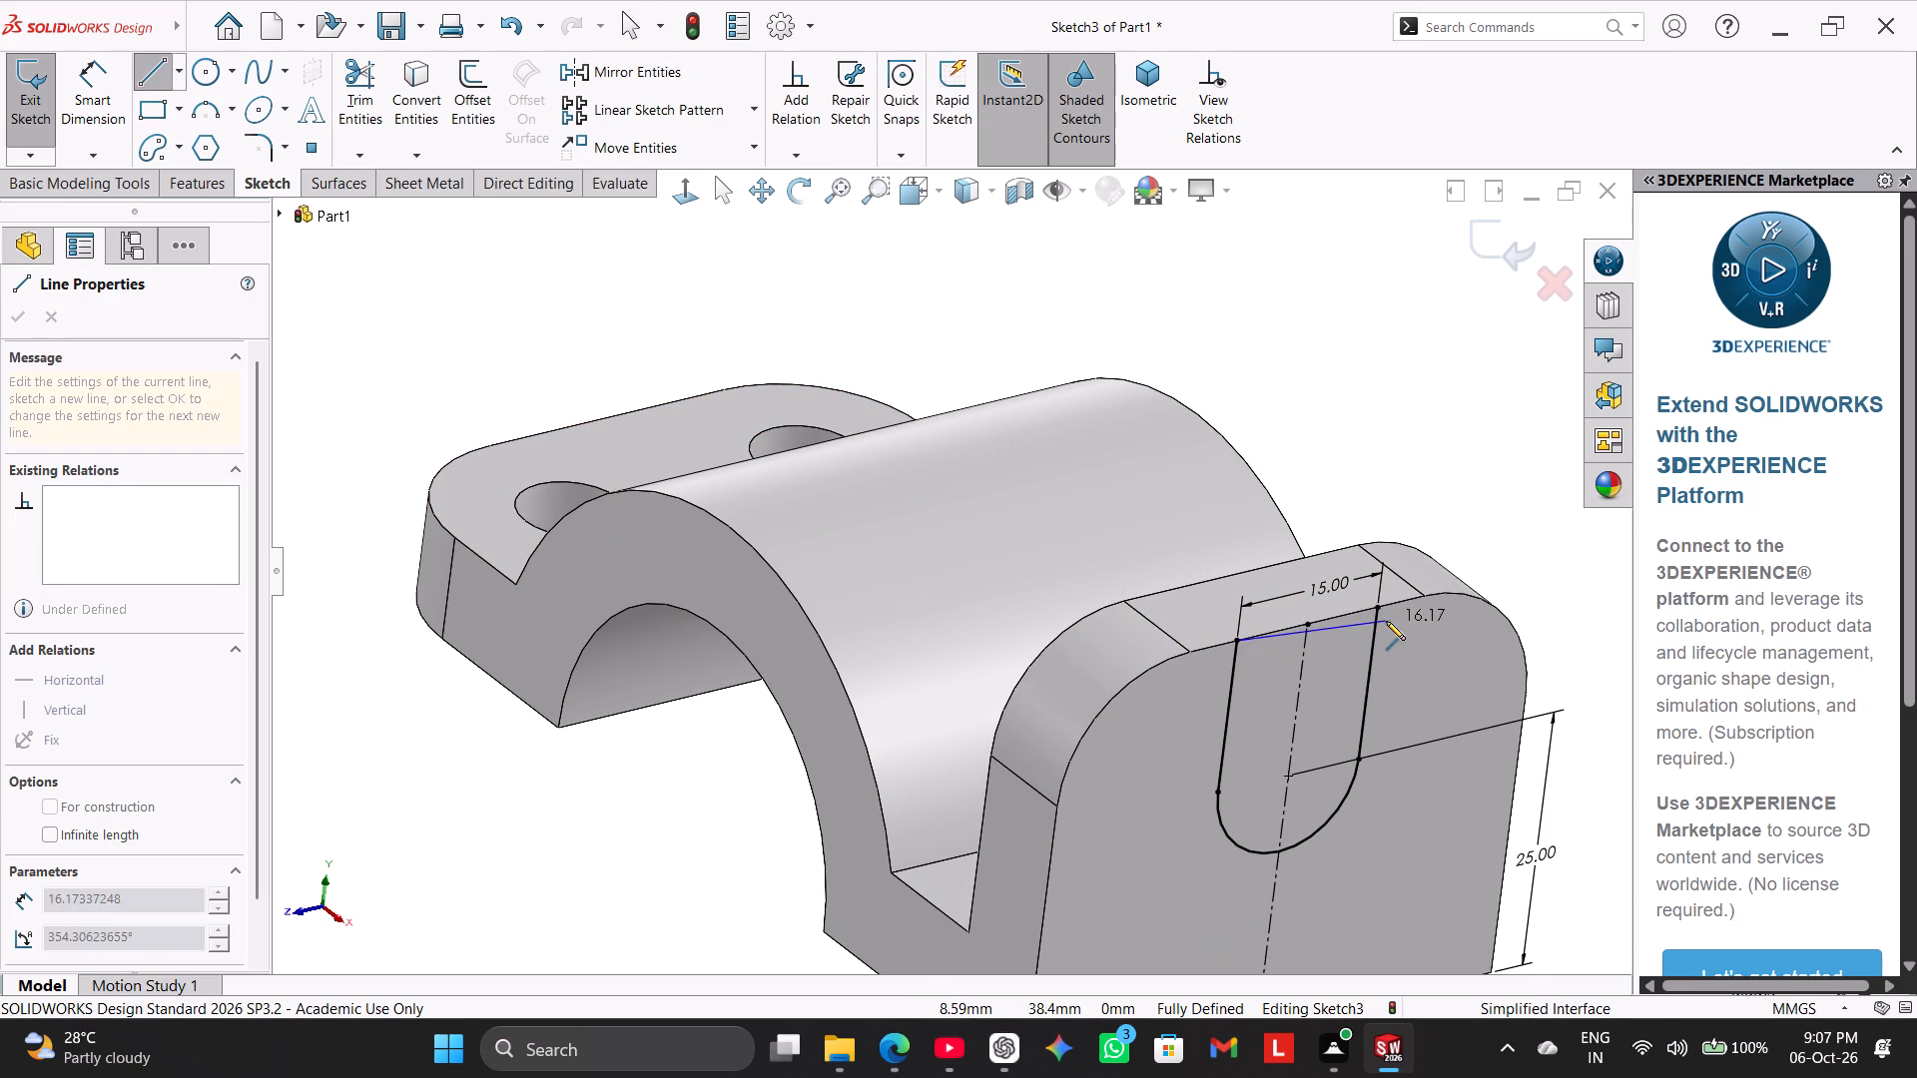
{"action": "left_click", "coordinate": [1376, 607]}
{"action": "right_click", "coordinate": [1375, 360]}
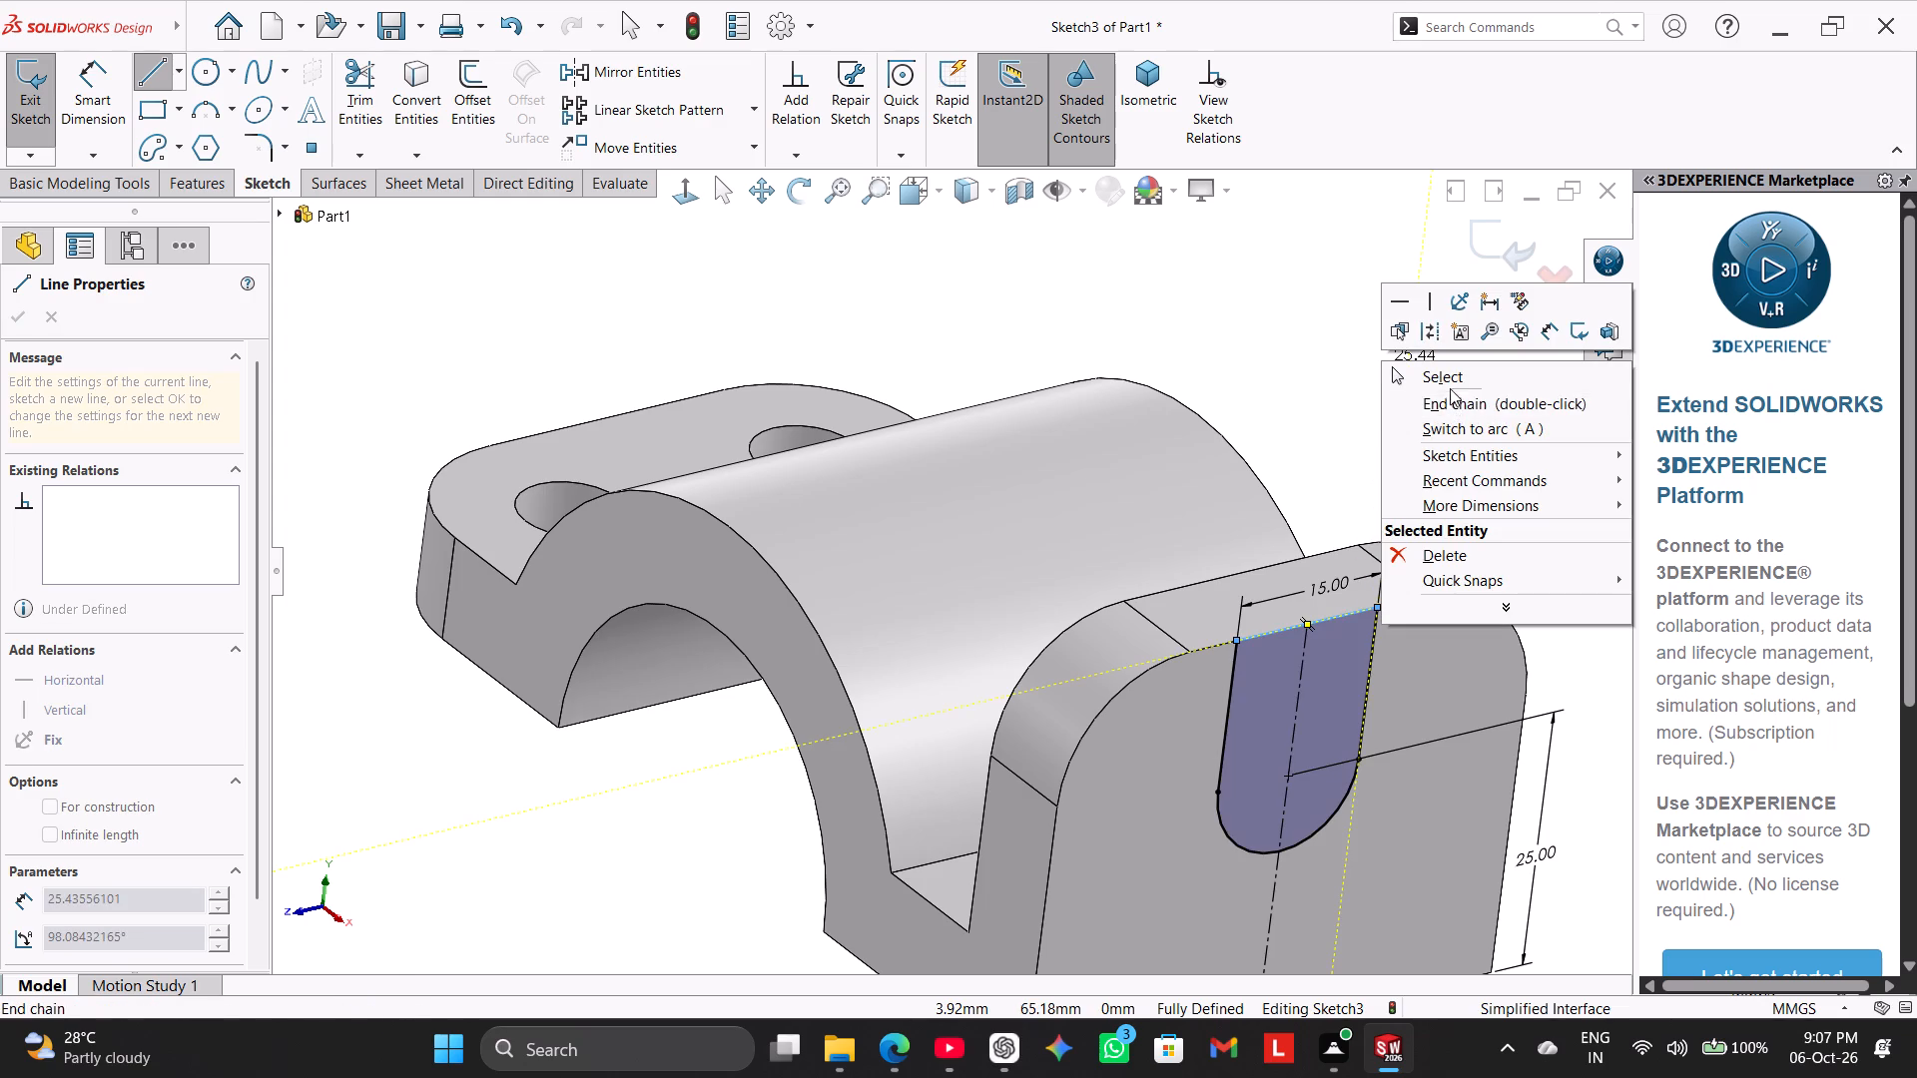
{"action": "left_click", "coordinate": [1449, 377]}
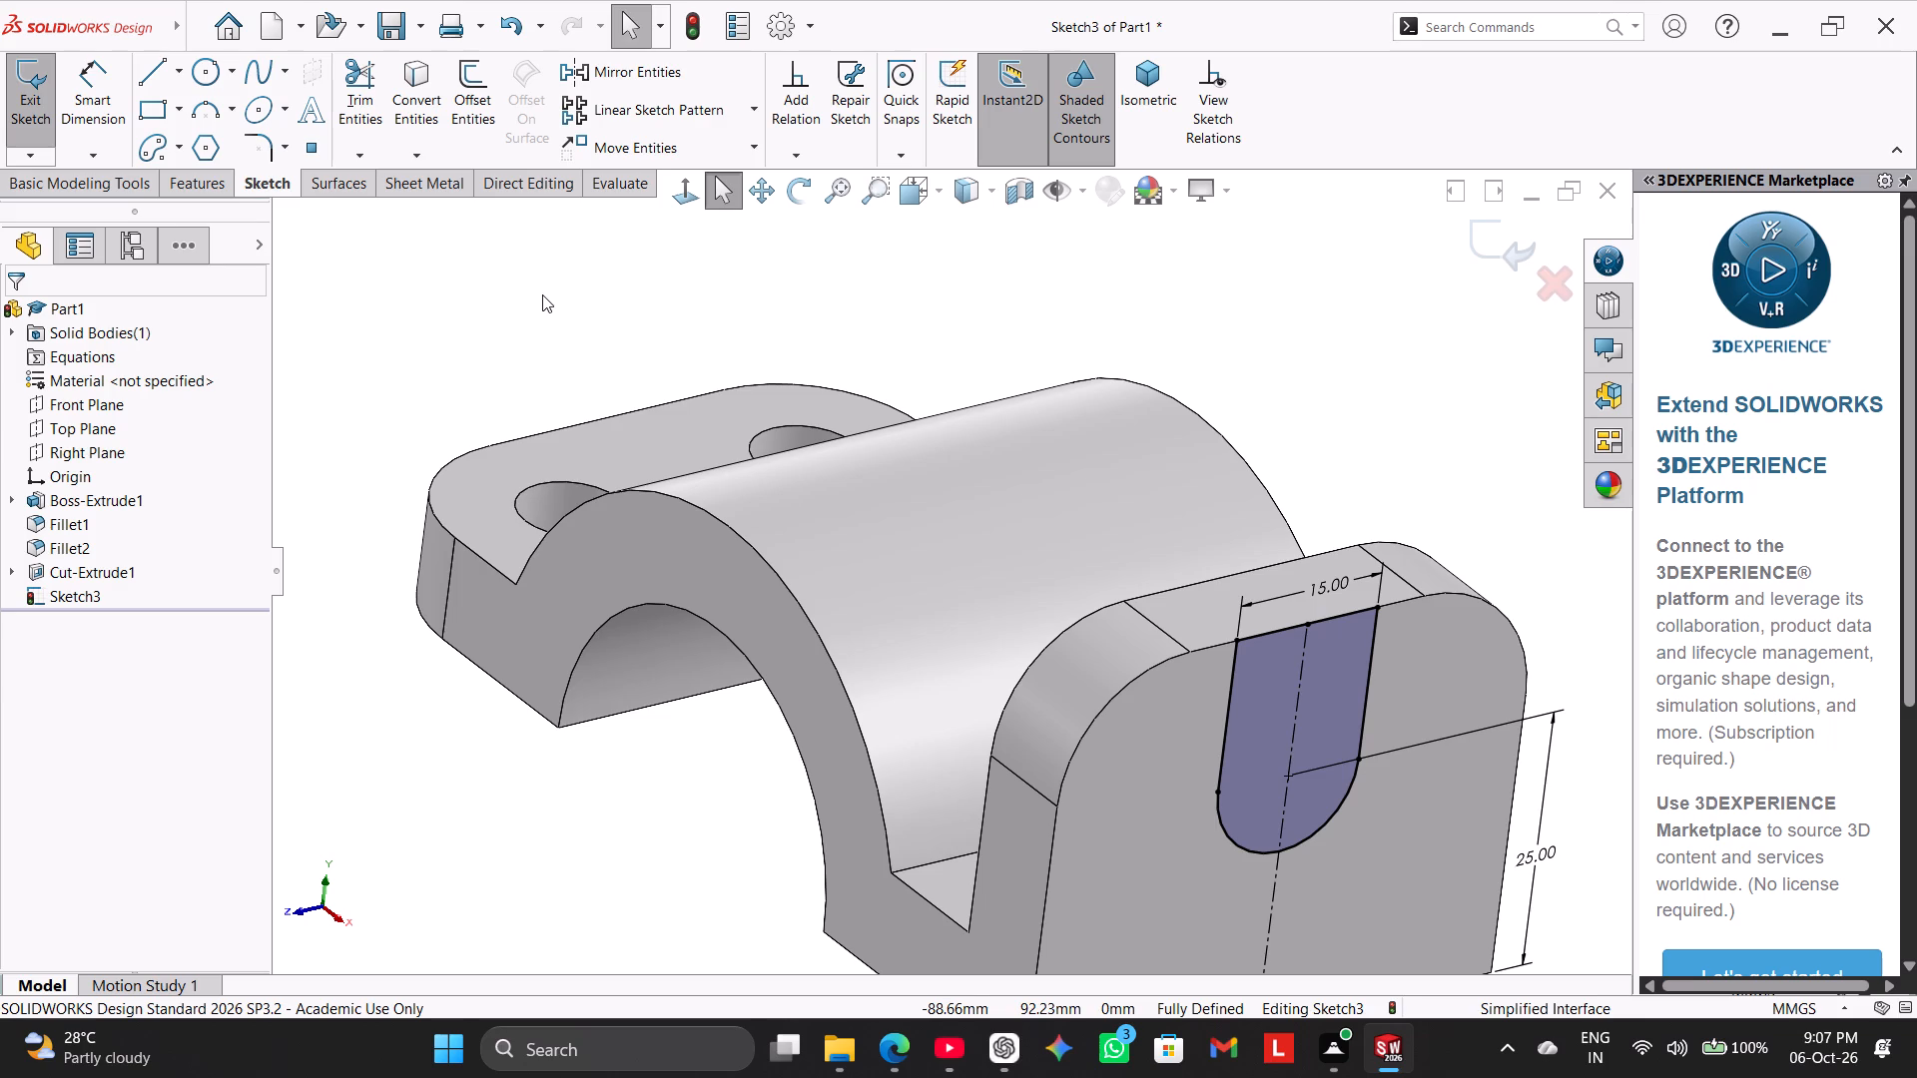
Extrude-cut the closed U-slot profile through the upright, with Direction 1 set to Up To Next.
{"action": "left_click", "coordinate": [189, 191]}
{"action": "left_click", "coordinate": [363, 110]}
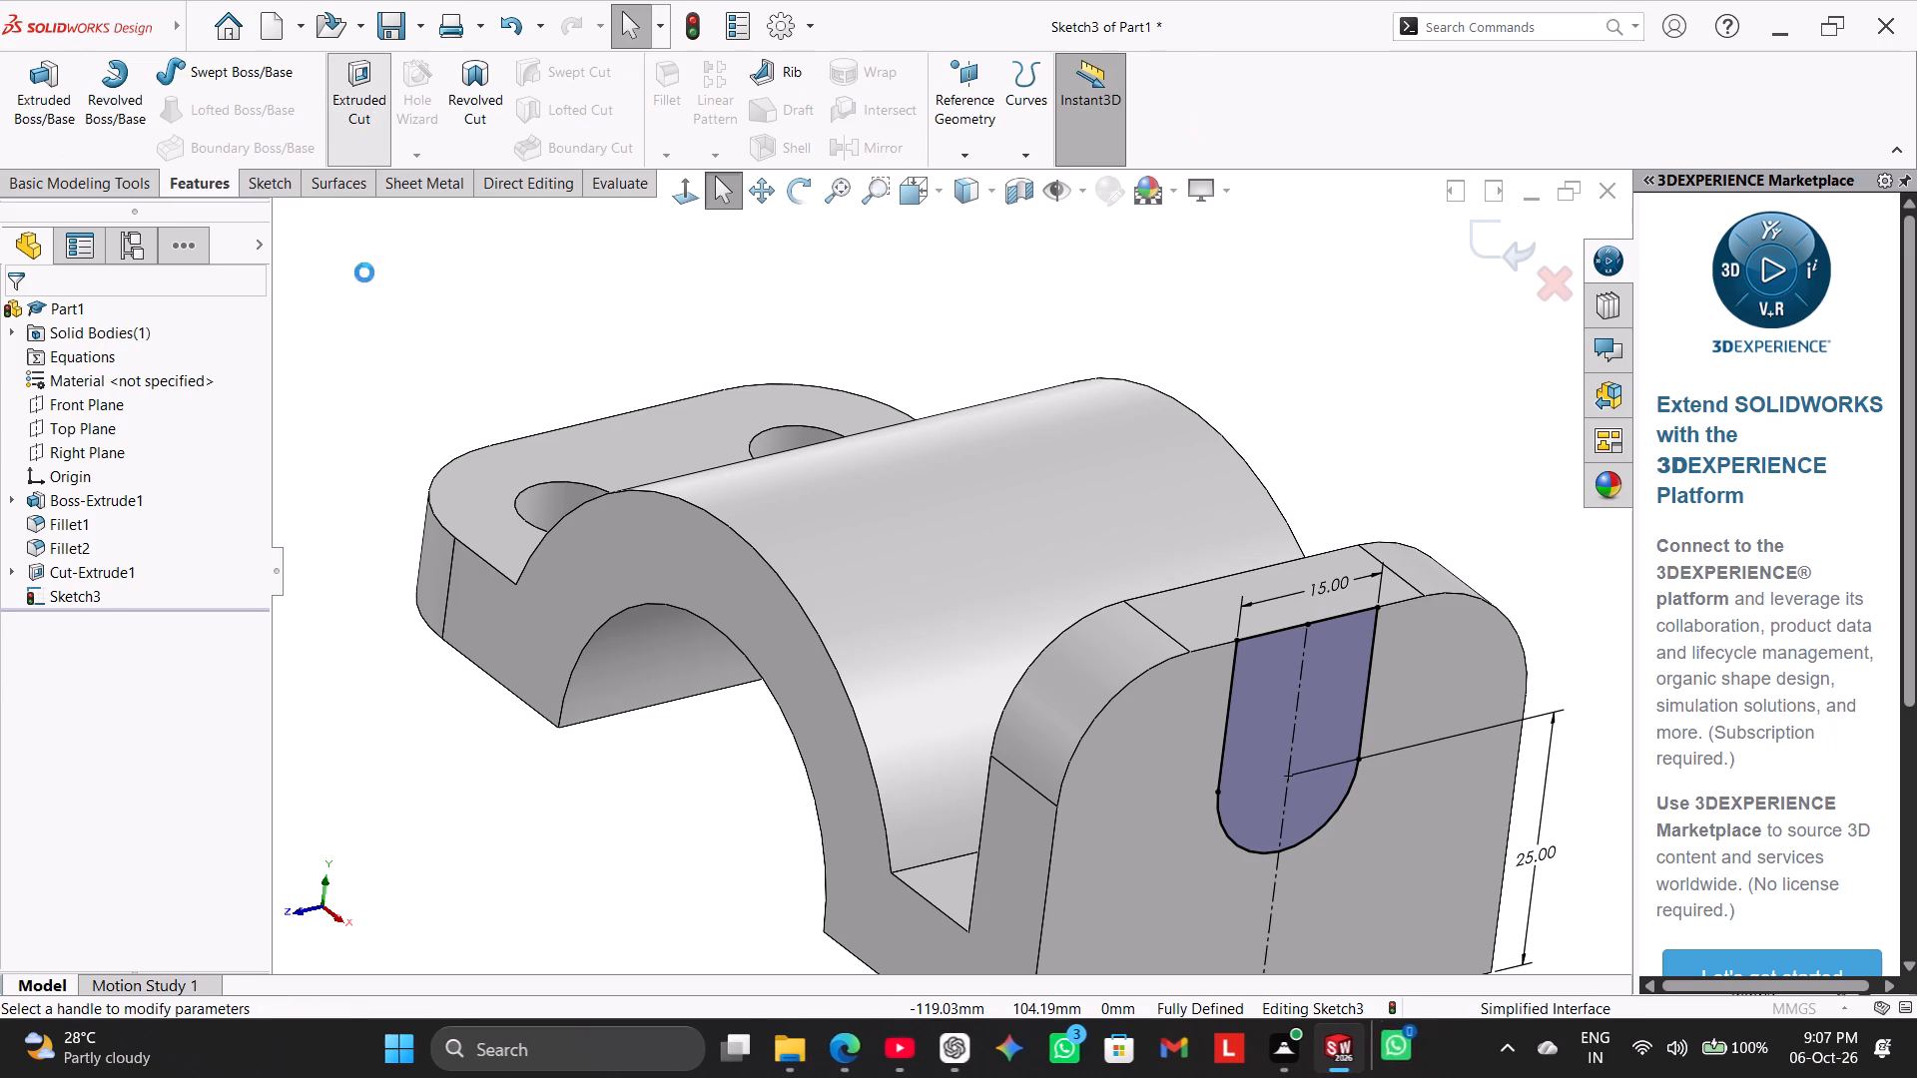
{"action": "middle_click_drag", "start_coordinate": [420, 315], "coordinate": [519, 390]}
{"action": "scroll", "coordinate": [435, 325], "scroll_direction": "up", "scroll_amount": 1}
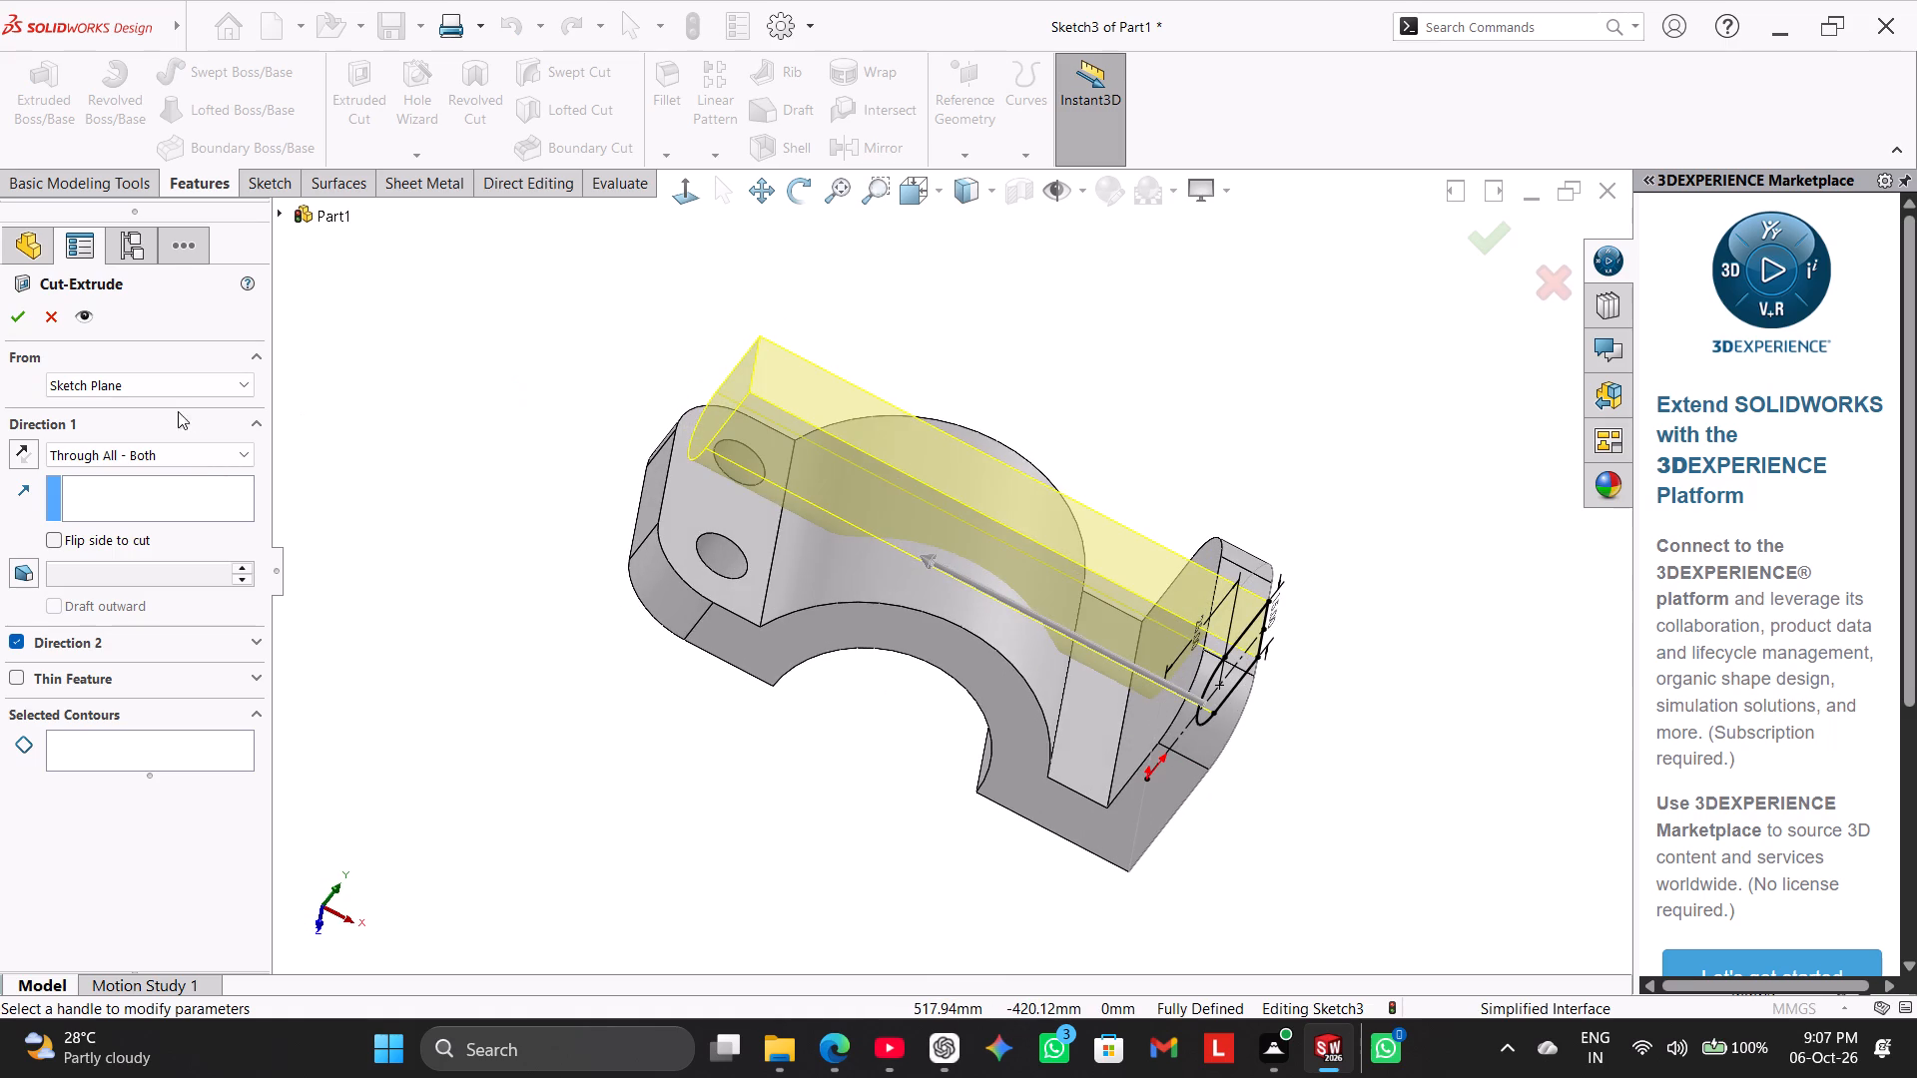
{"action": "left_click", "coordinate": [171, 445]}
{"action": "left_click", "coordinate": [180, 523]}
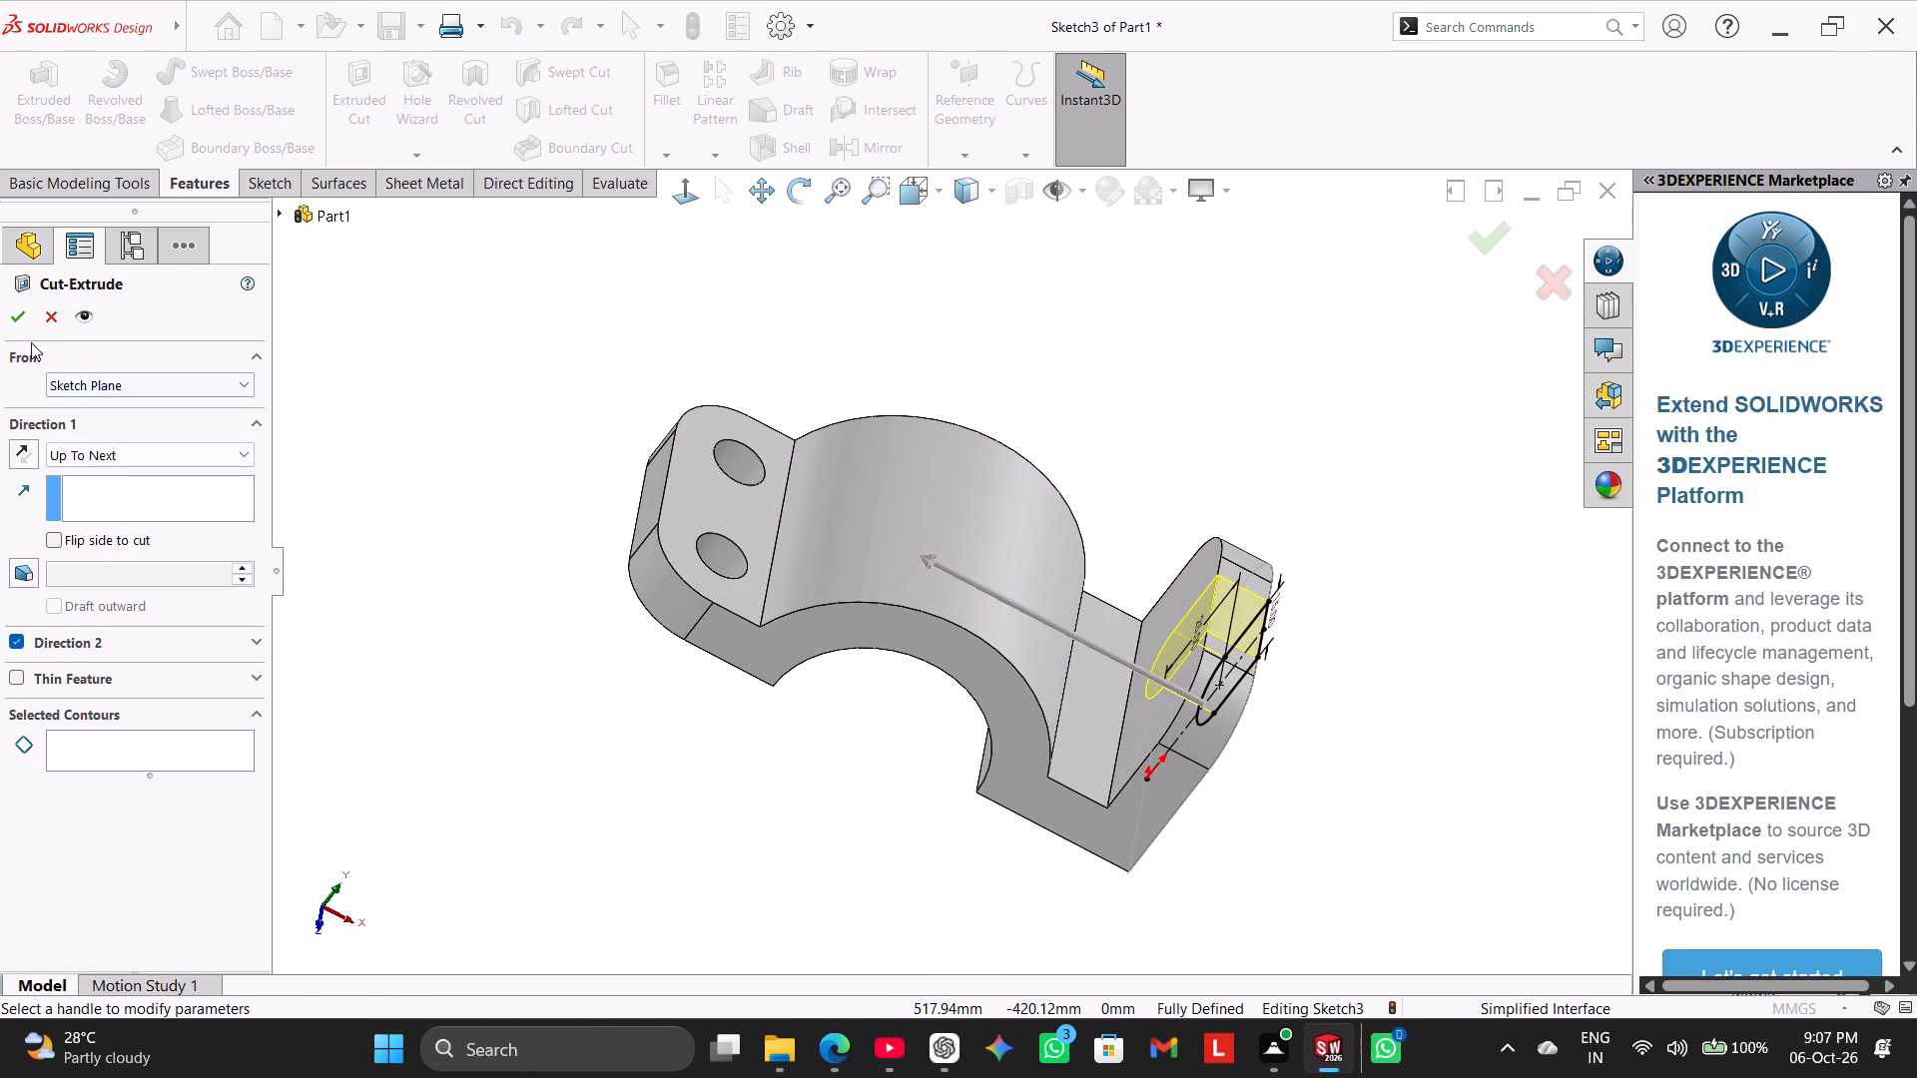
{"action": "left_click", "coordinate": [20, 316]}
{"action": "left_click", "coordinate": [317, 402]}
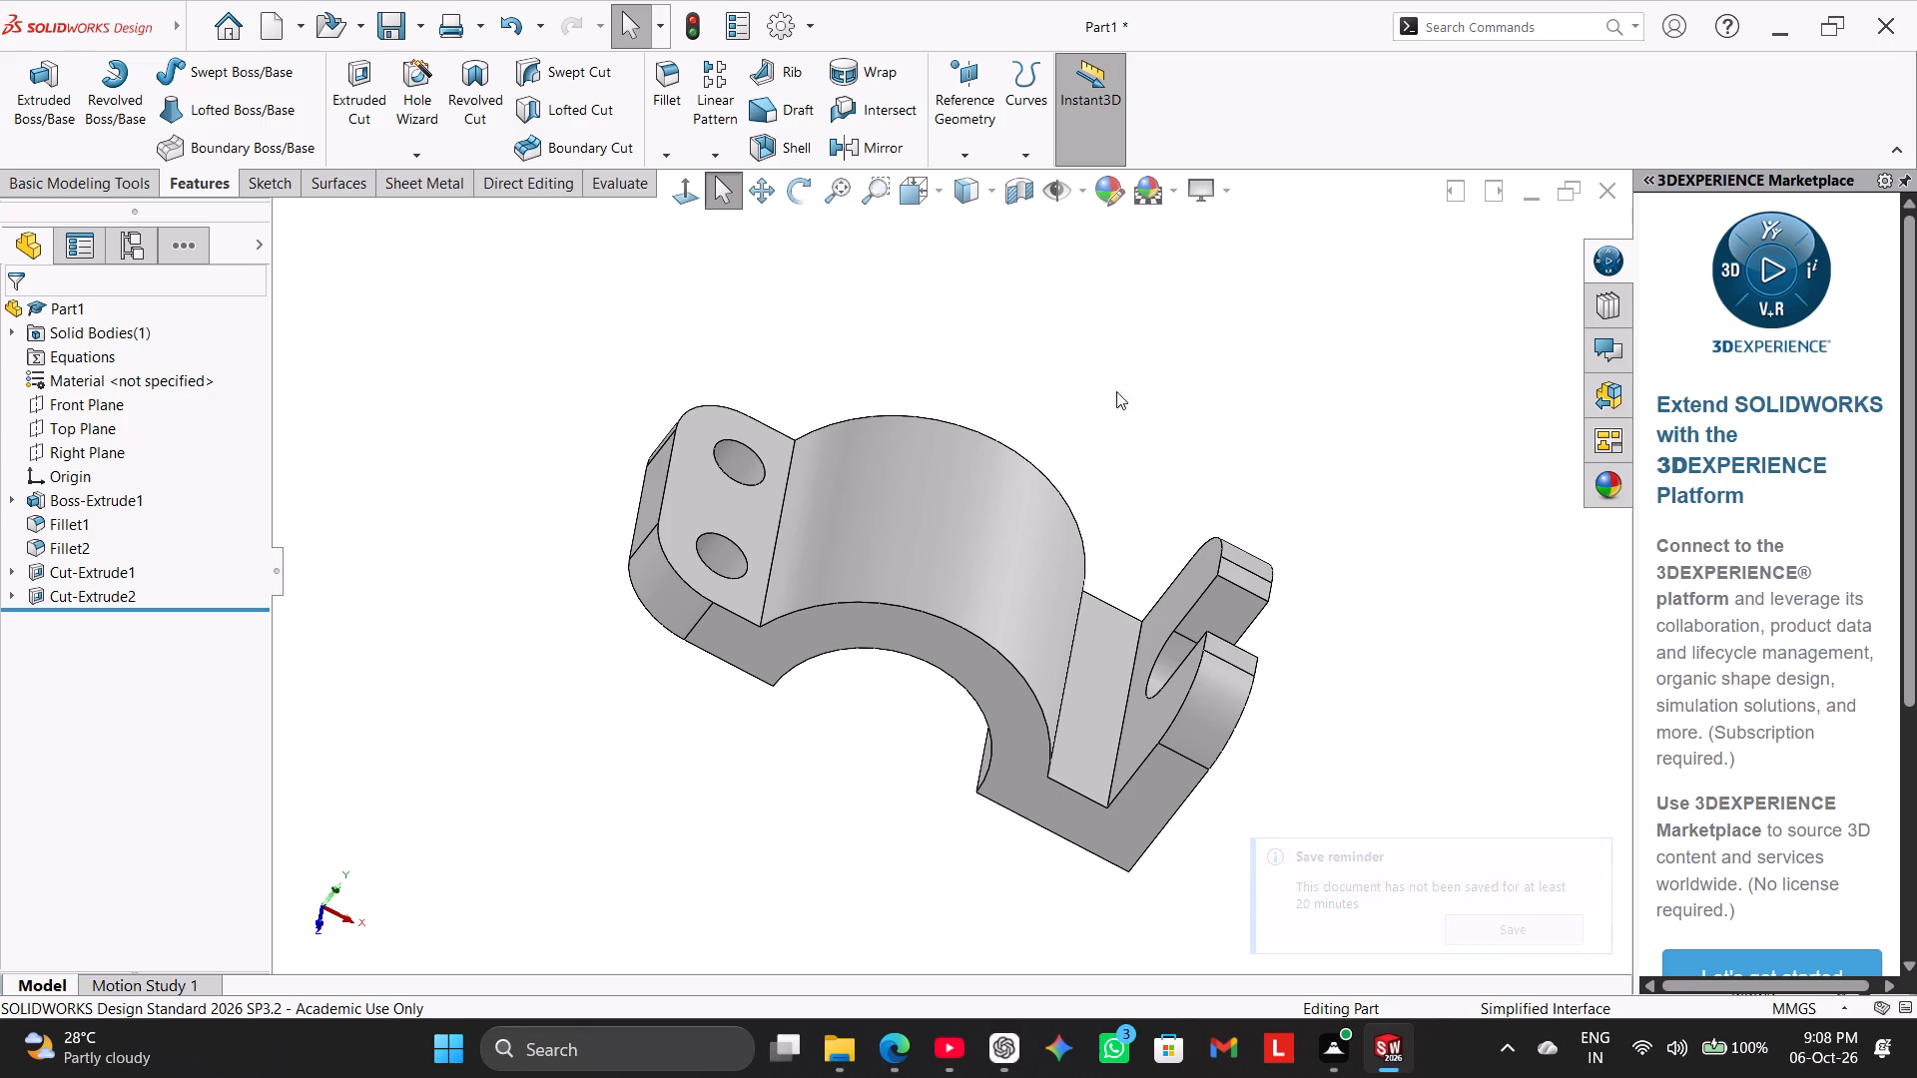
Edit the fillet on the upright's two upper corners and set its radius to 6 mm.
{"action": "middle_click_drag", "start_coordinate": [1302, 459], "coordinate": [1147, 368]}
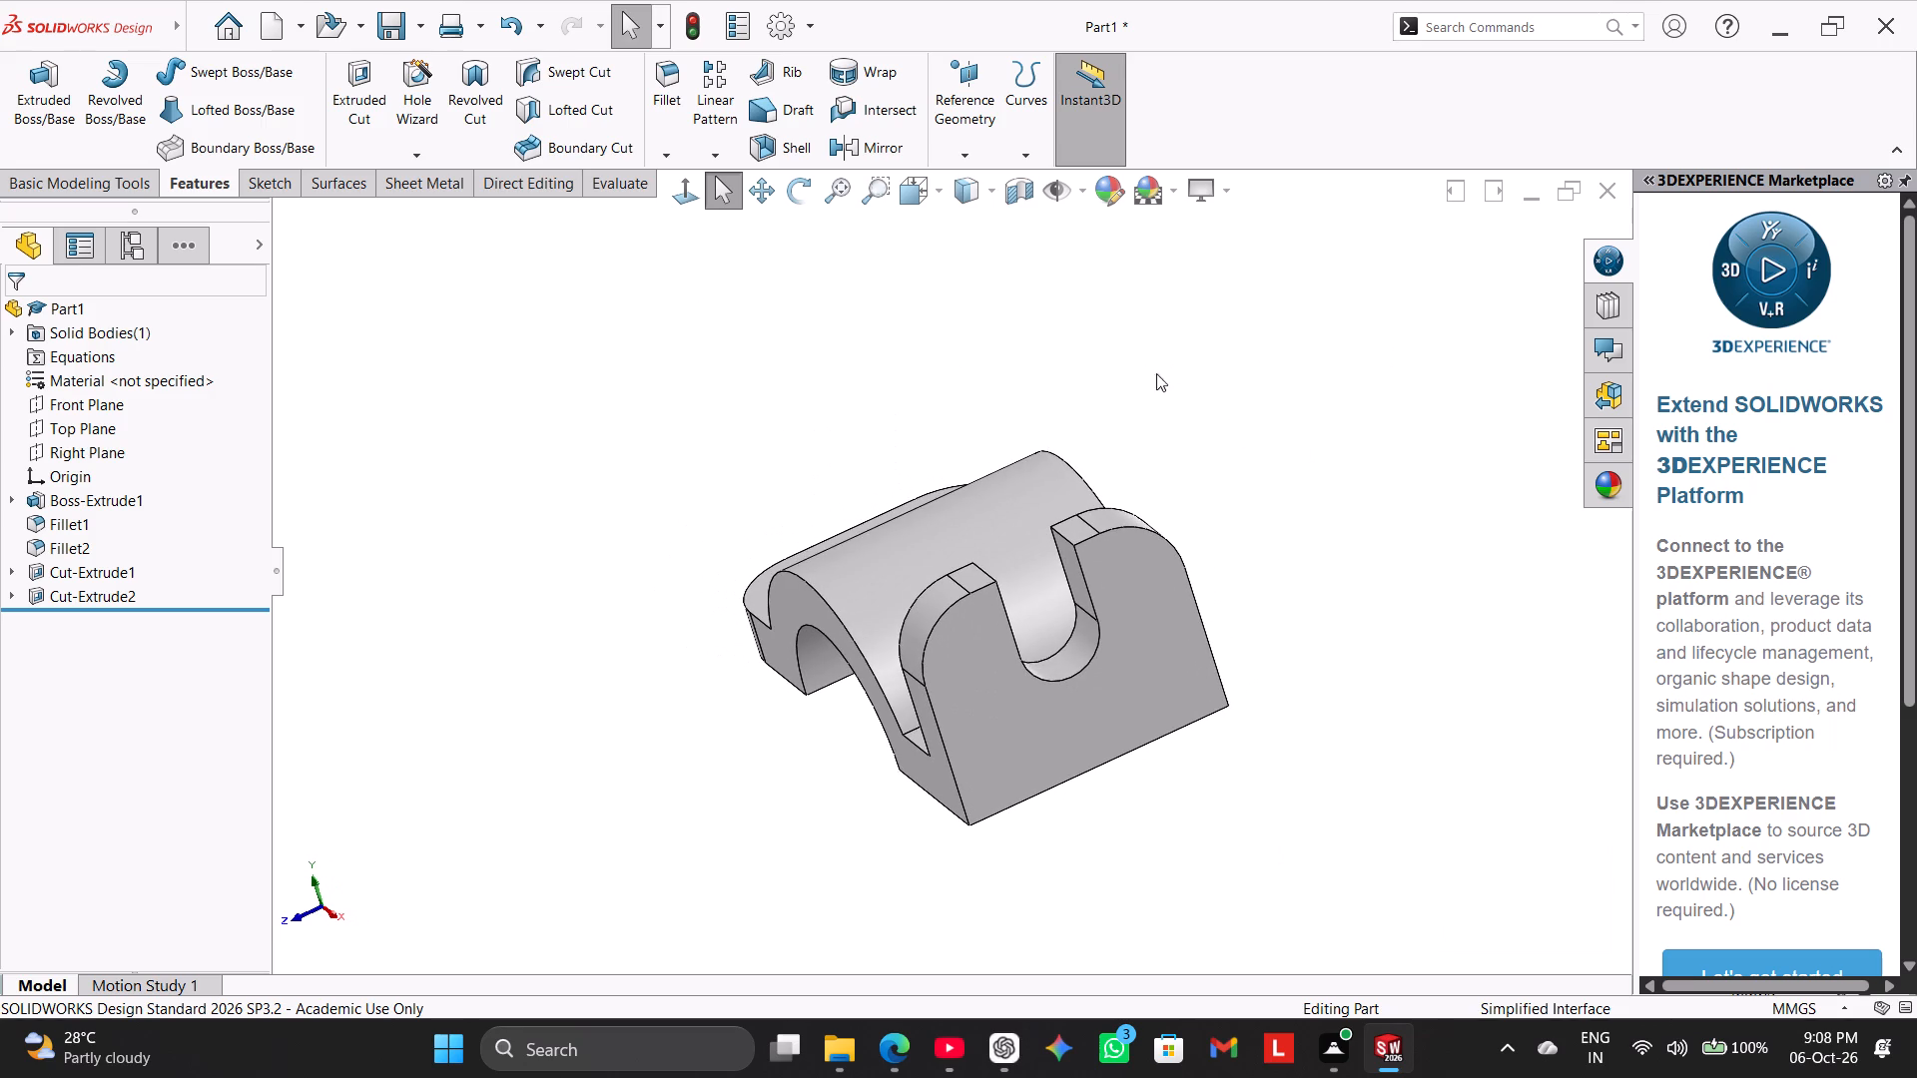
{"action": "middle_click", "coordinate": [707, 462]}
{"action": "right_click_drag", "start_coordinate": [503, 541], "coordinate": [757, 366]}
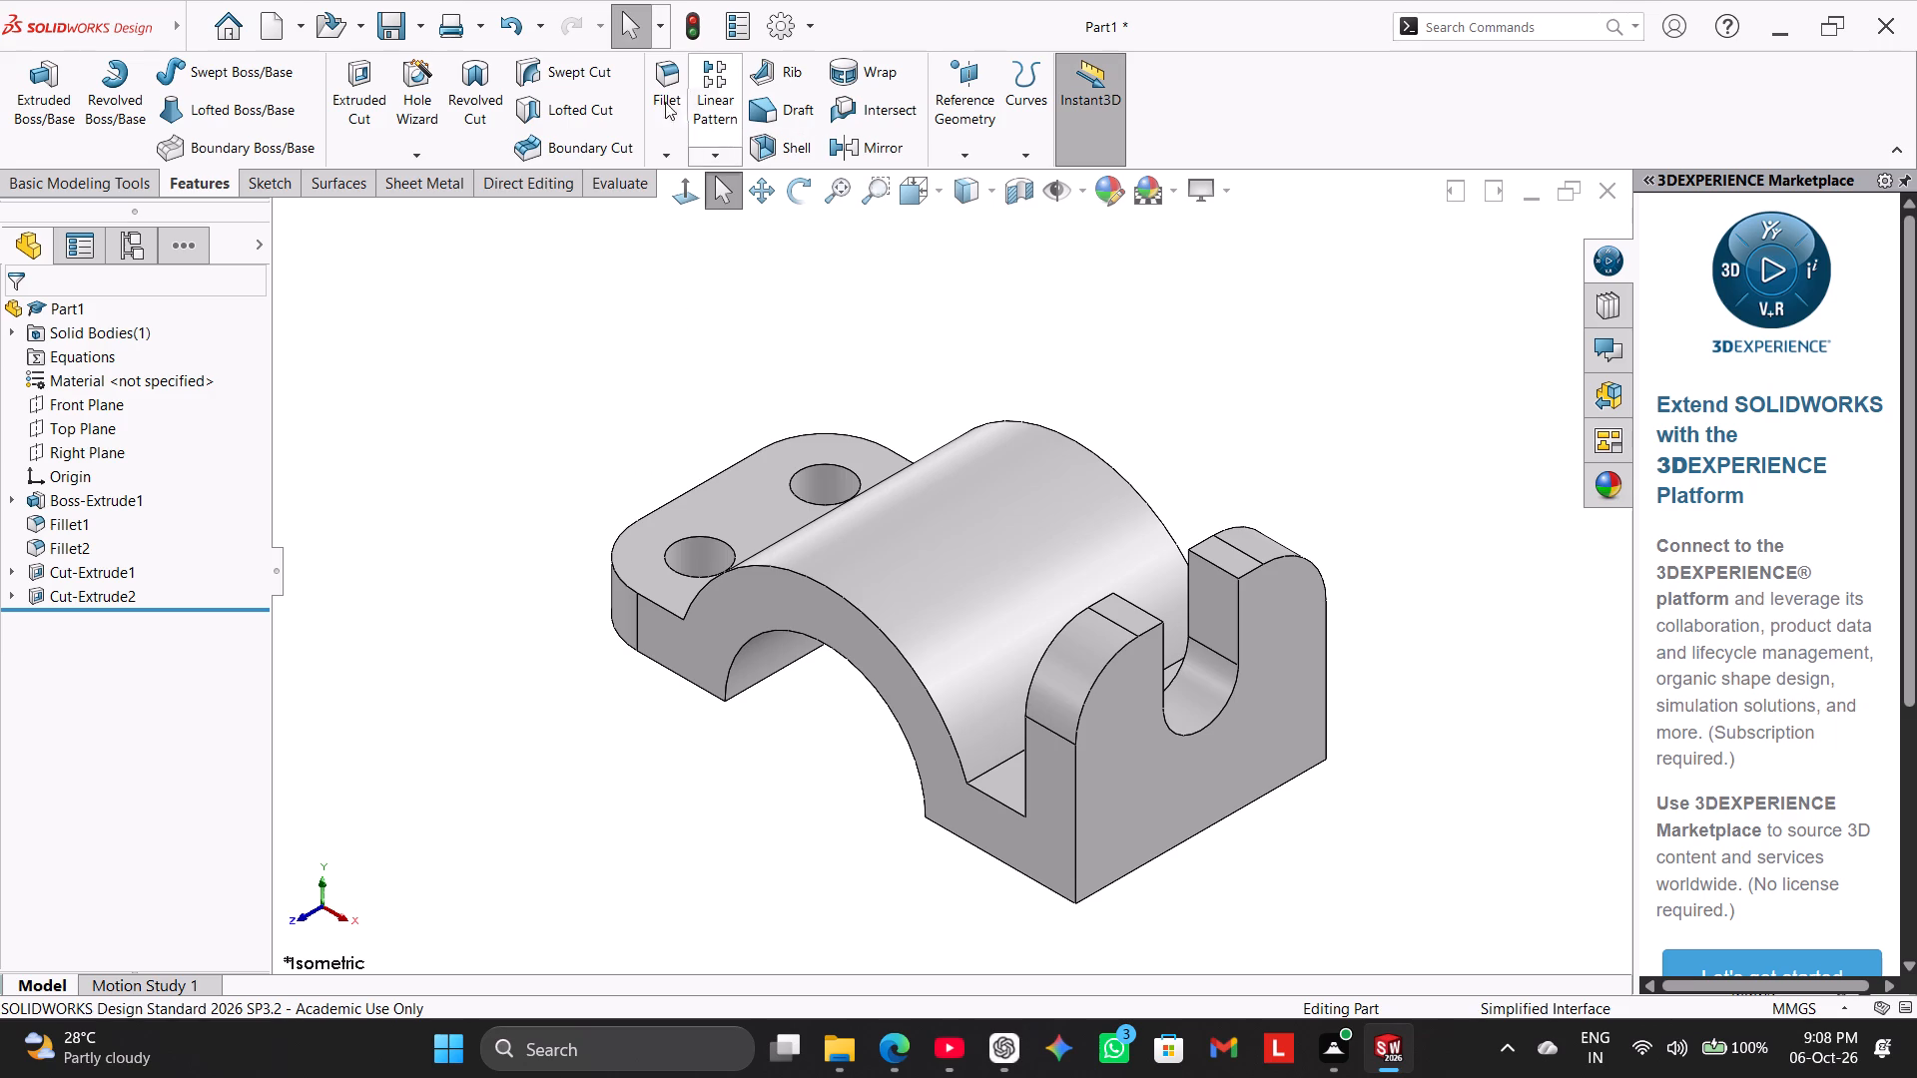
{"action": "right_click", "coordinate": [71, 548]}
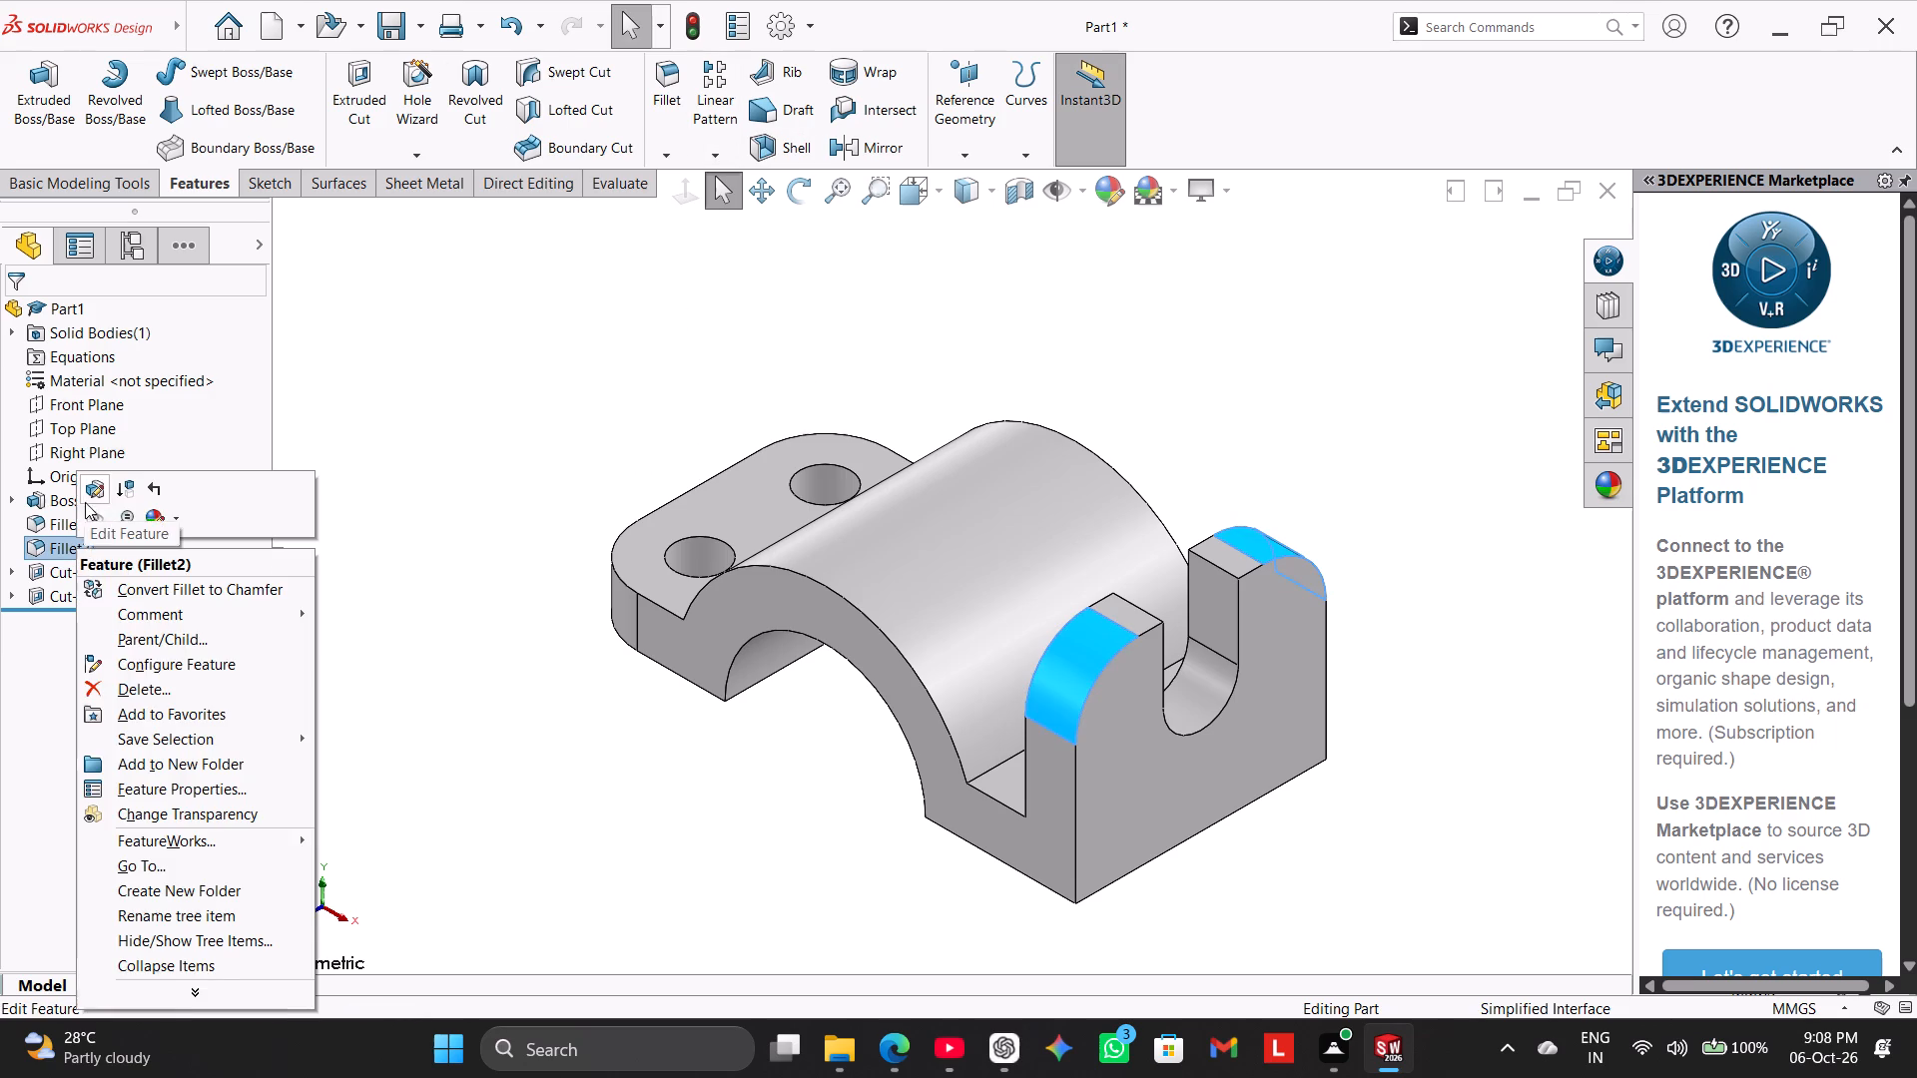
{"action": "left_click", "coordinate": [89, 489]}
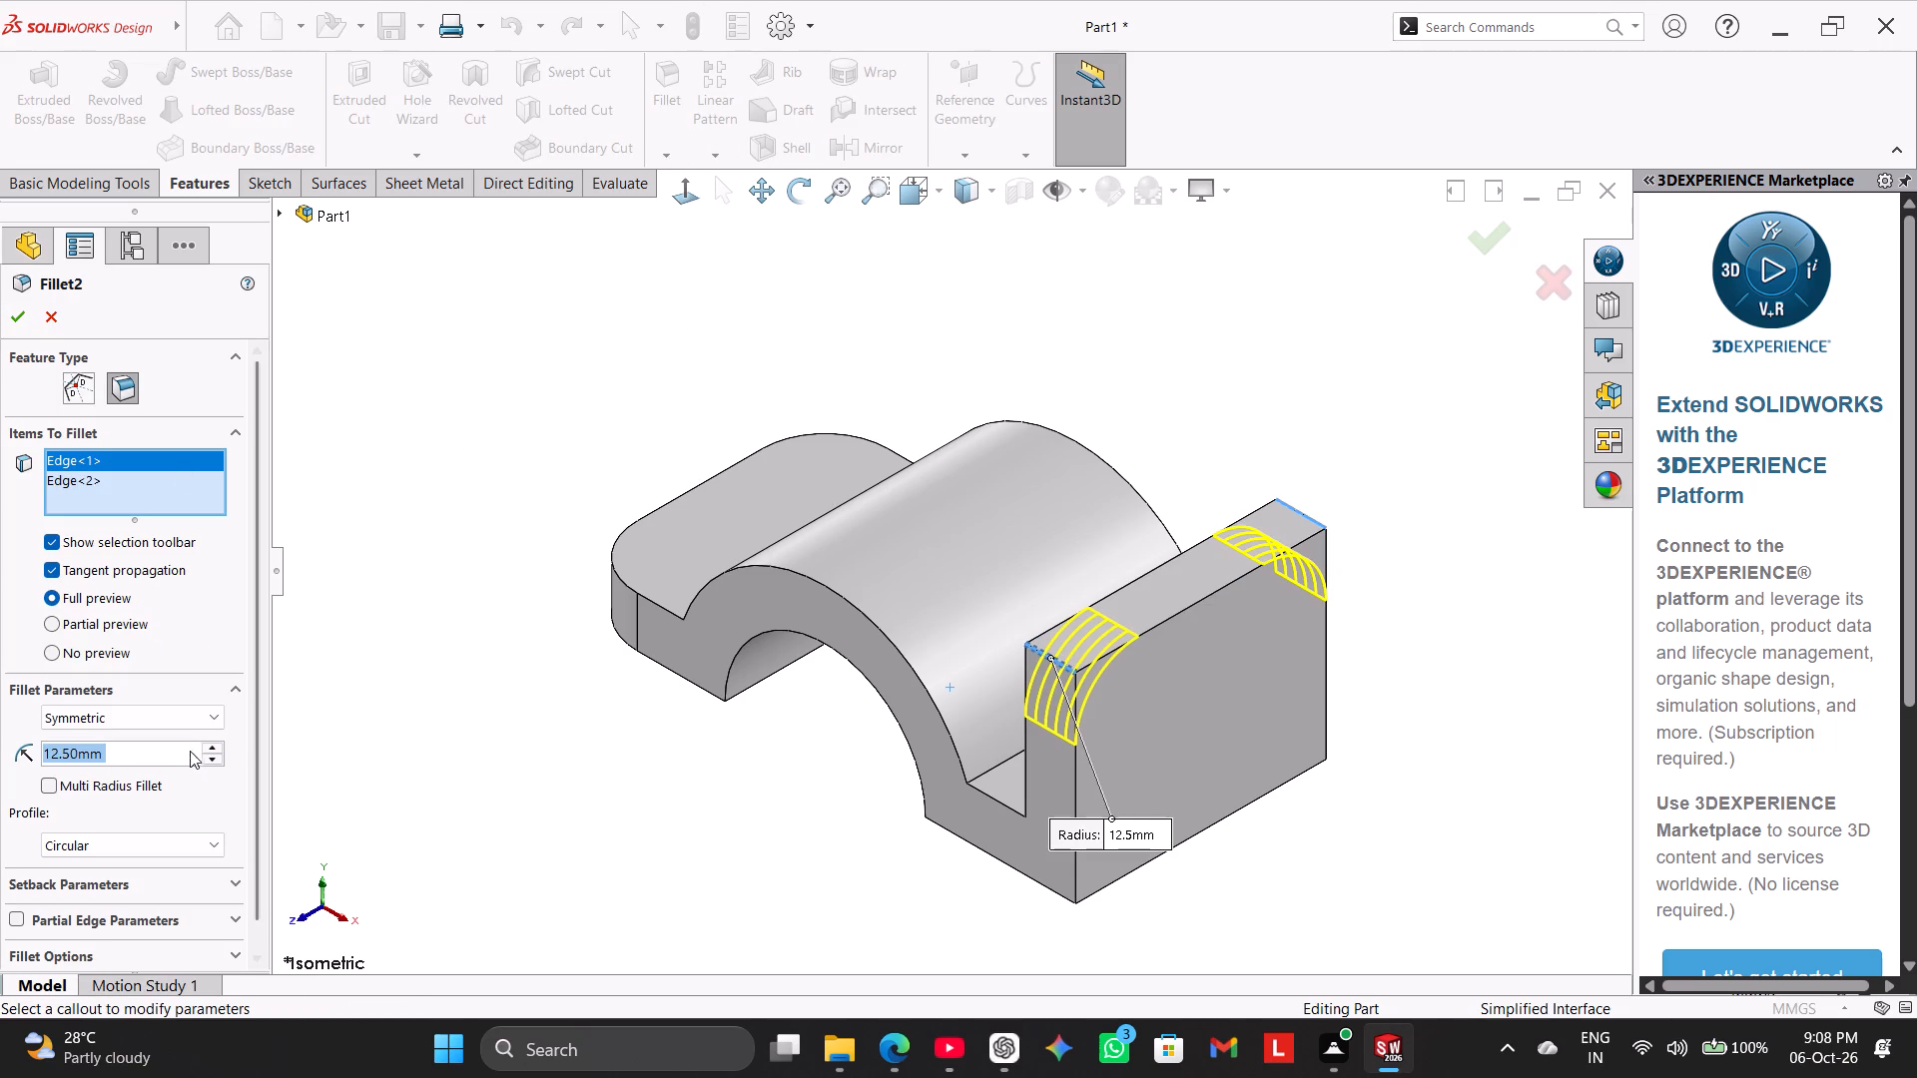
{"action": "key", "text": "6"}
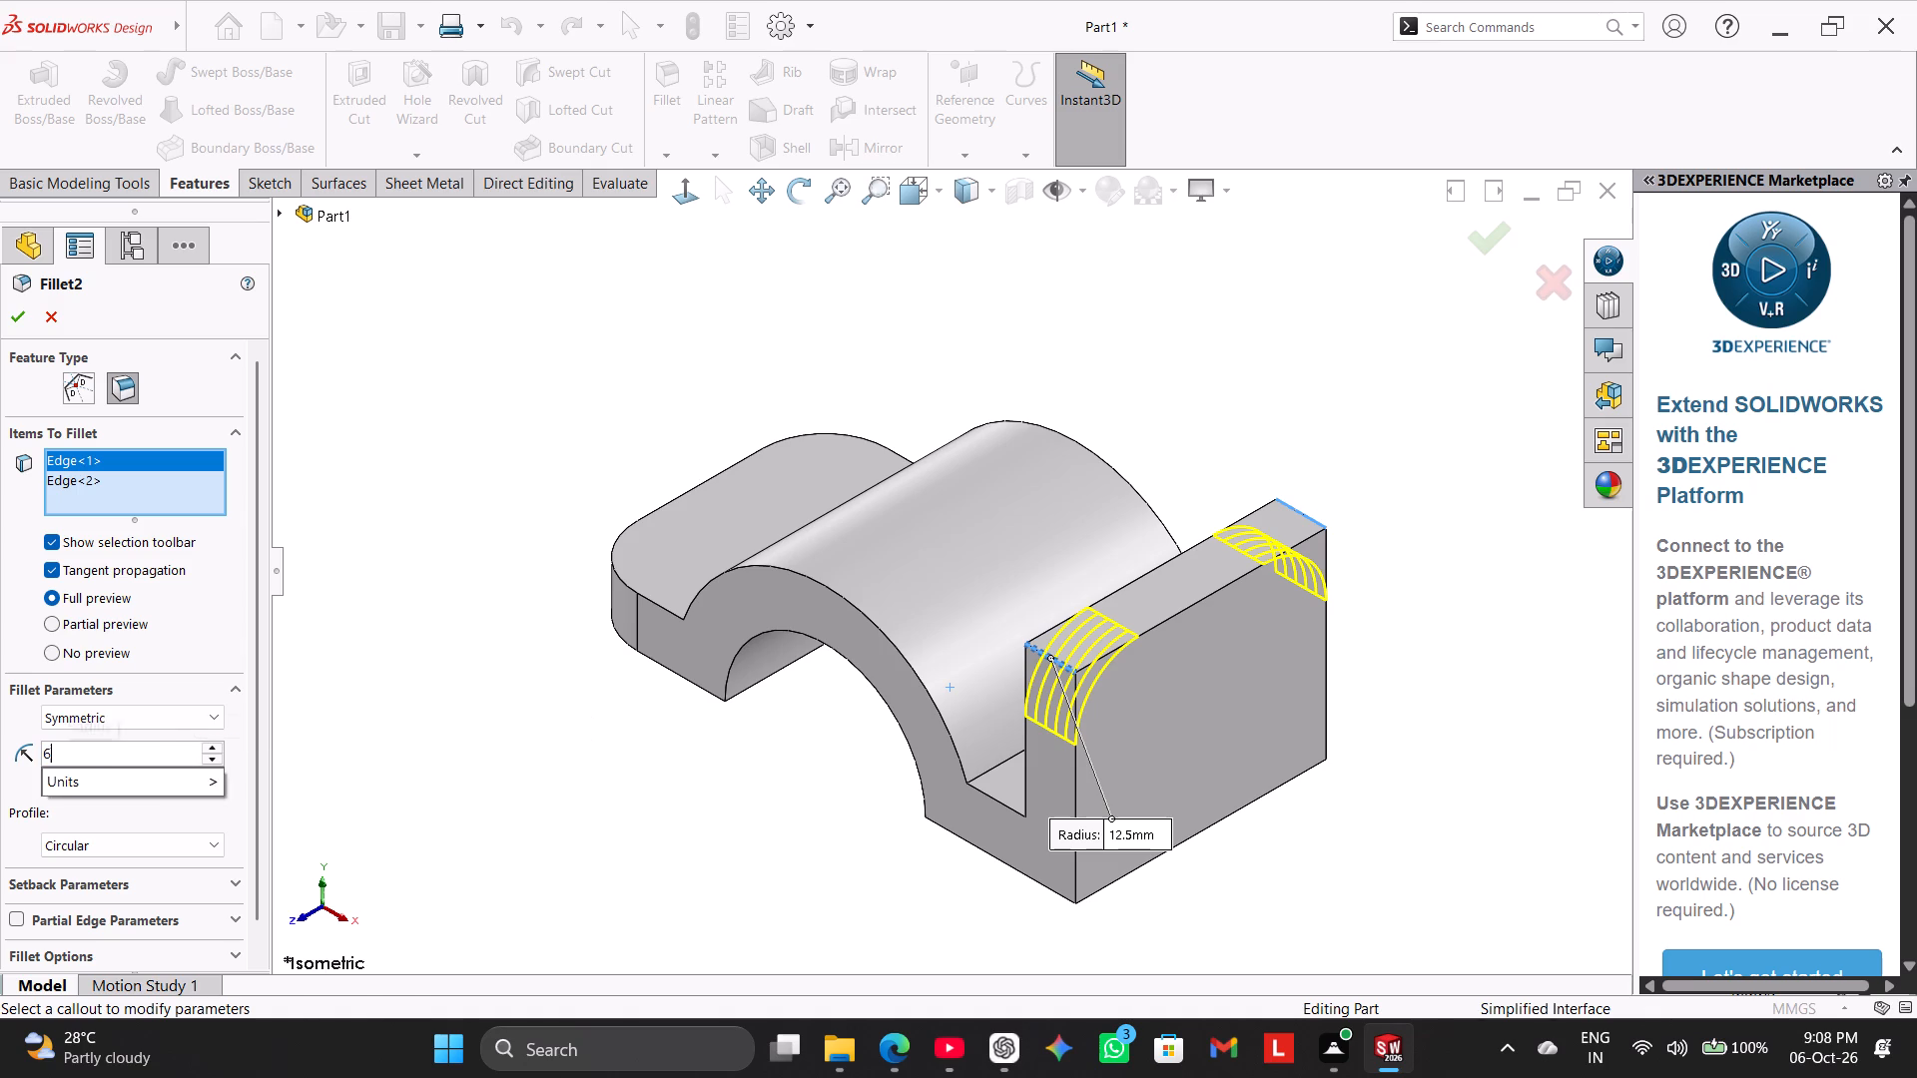
{"action": "key", "text": "Return"}
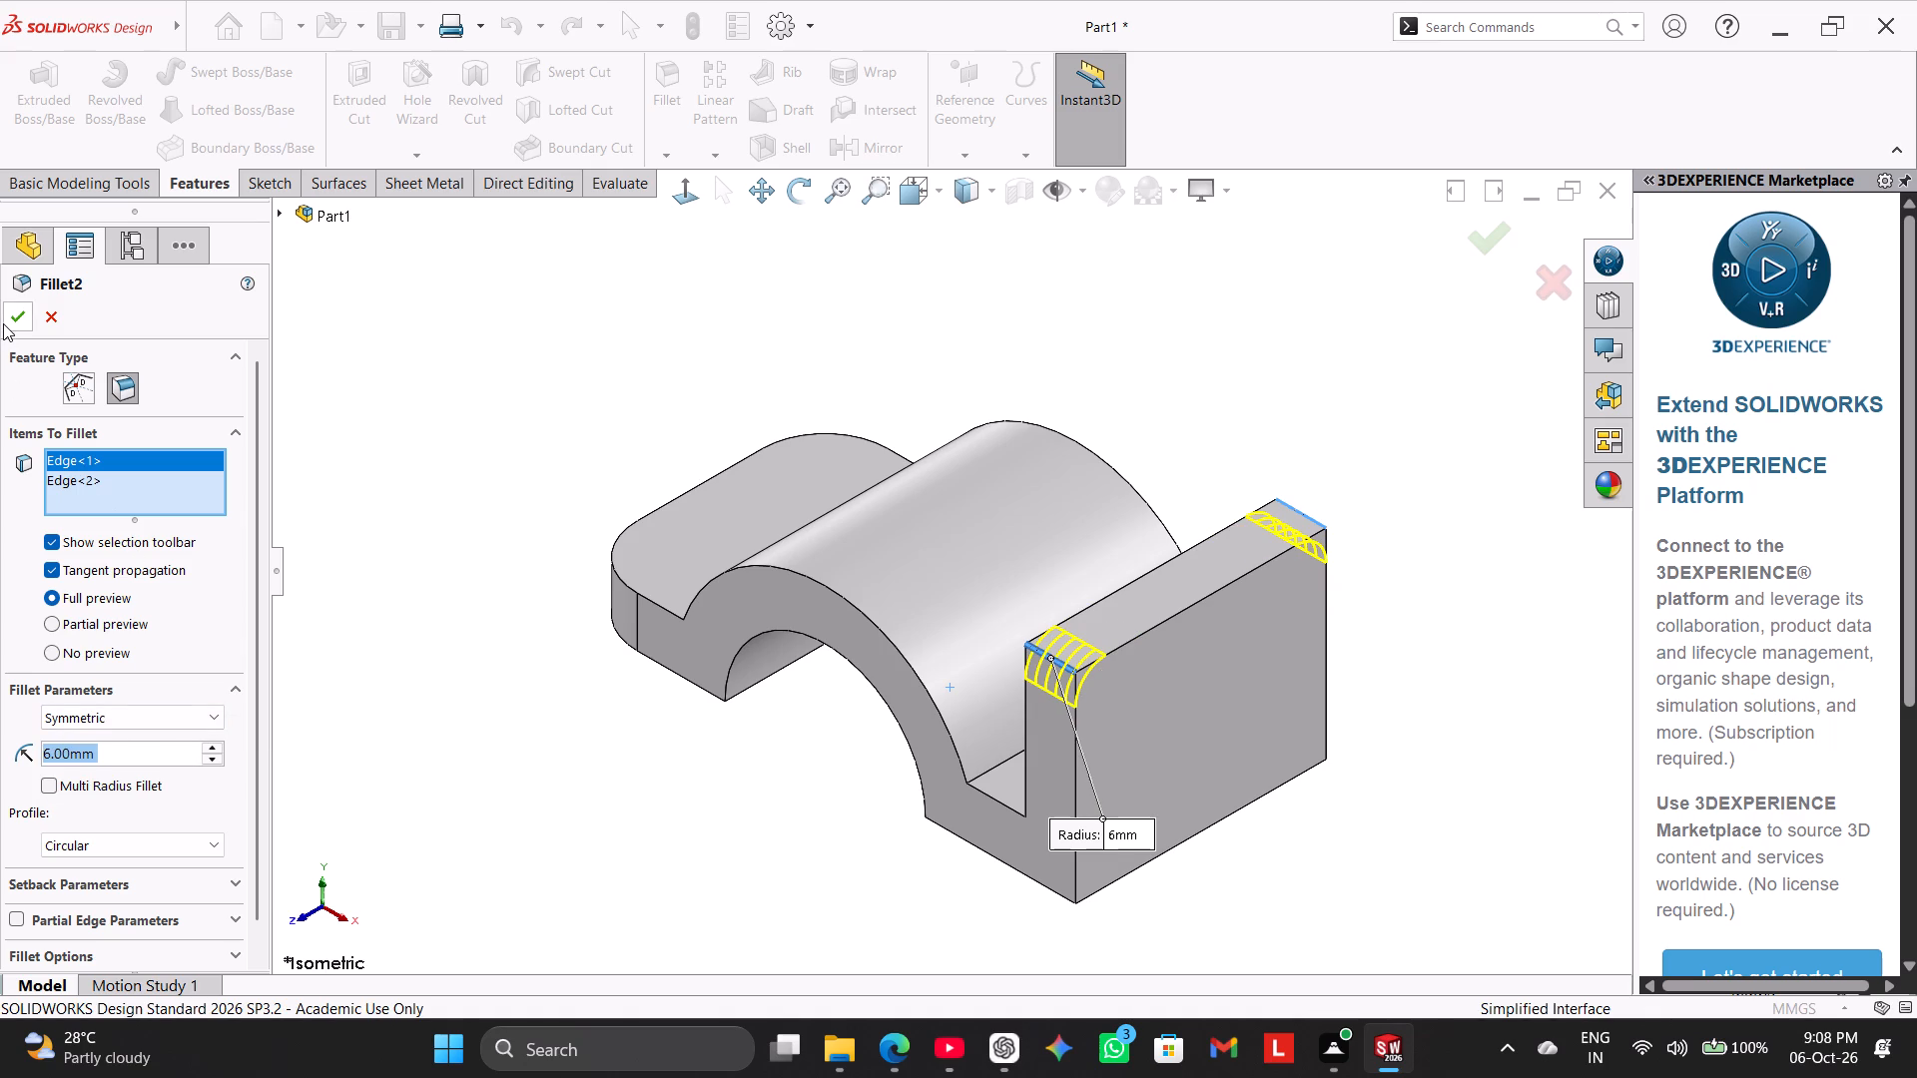
{"action": "left_click", "coordinate": [3, 323]}
{"action": "left_click", "coordinate": [416, 437]}
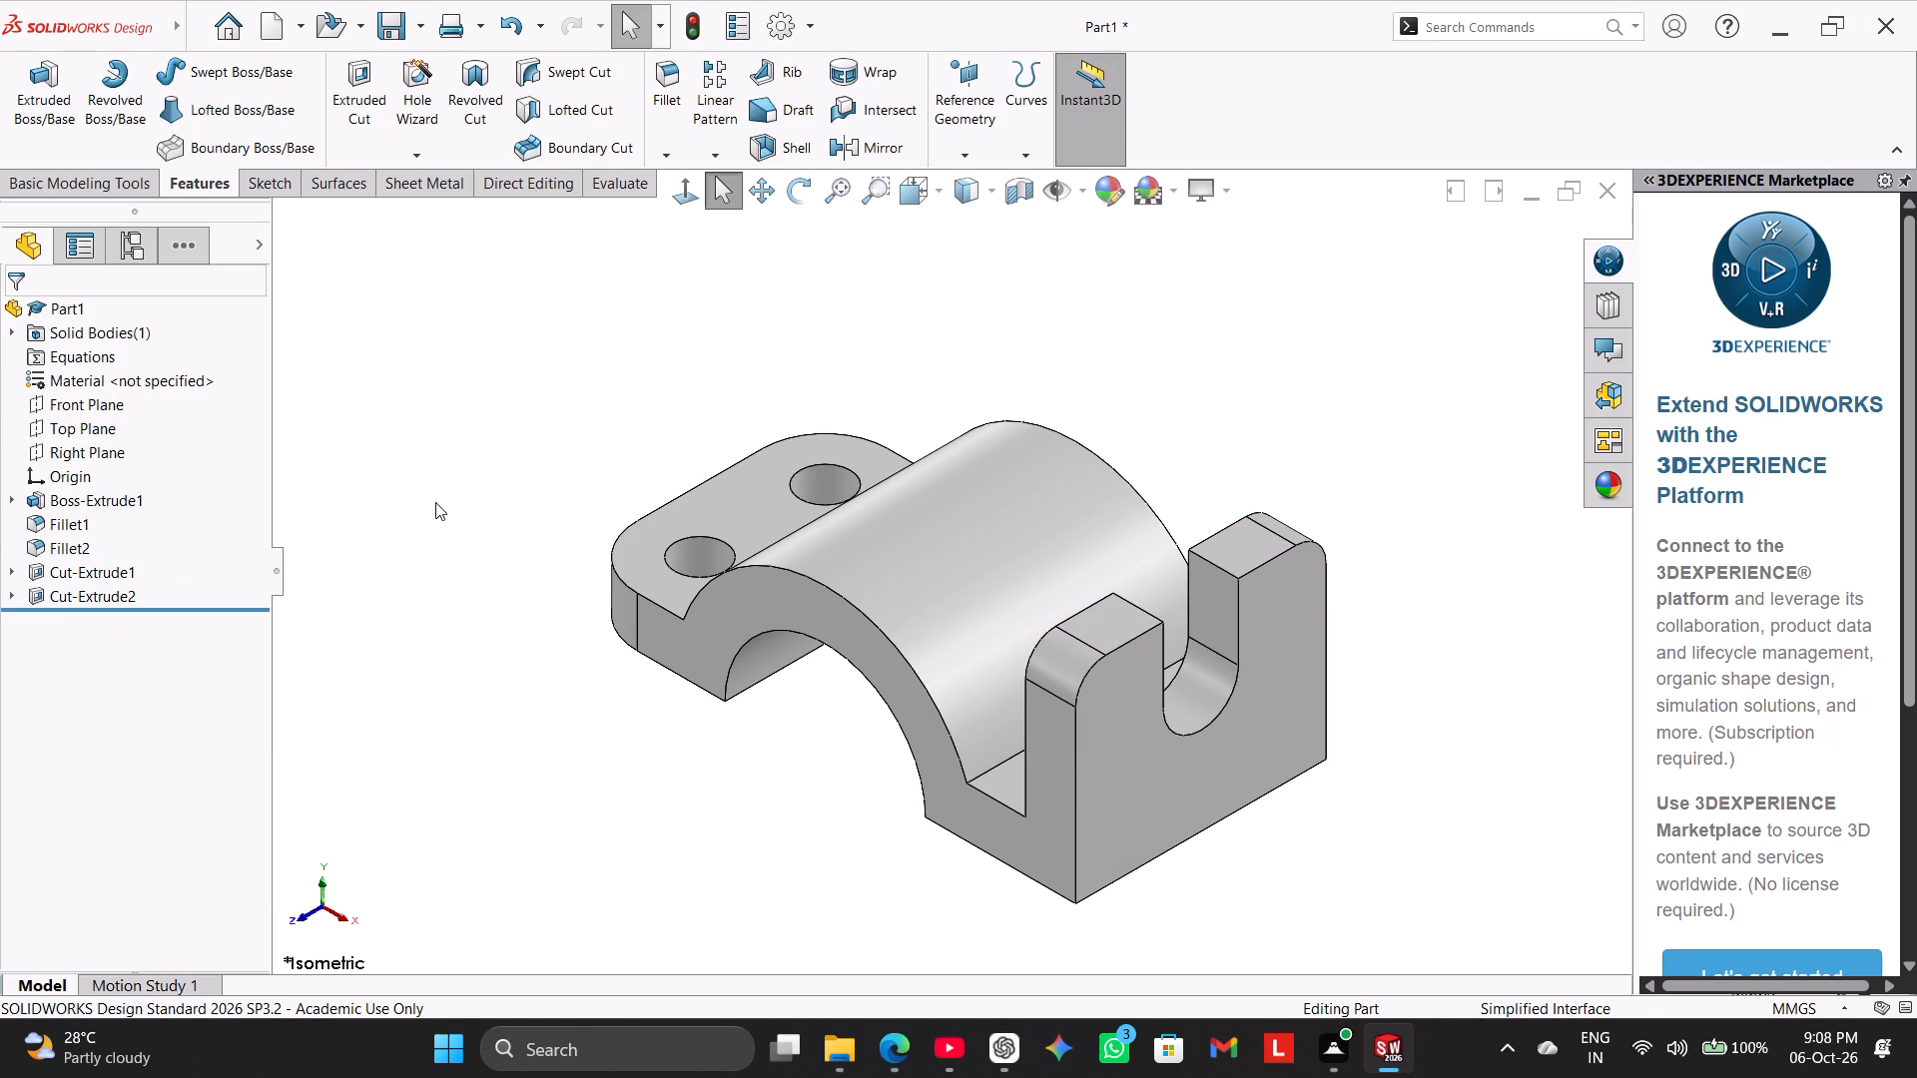
Save the part in isometric view in the Work folder as Forked Mounting Base.
{"action": "right_click_drag", "start_coordinate": [406, 520], "coordinate": [655, 357]}
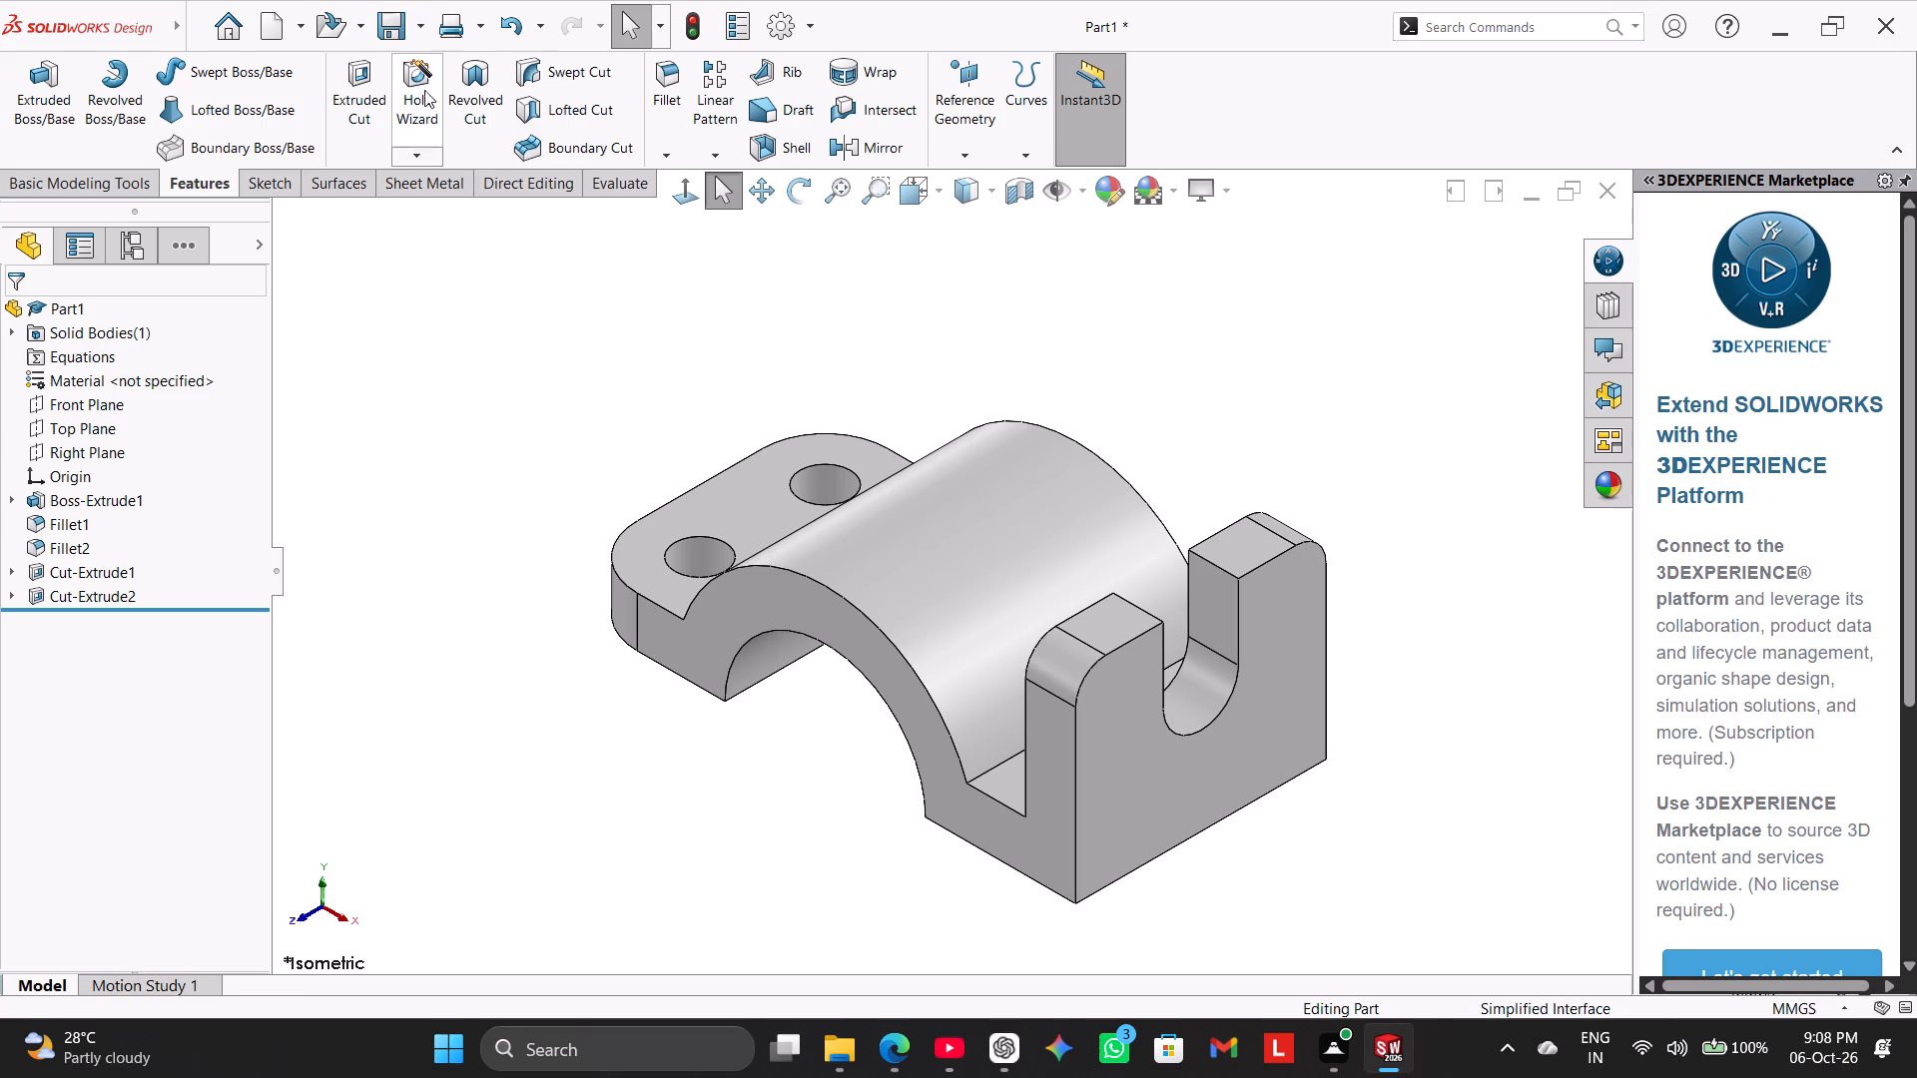
{"action": "left_click", "coordinate": [389, 21]}
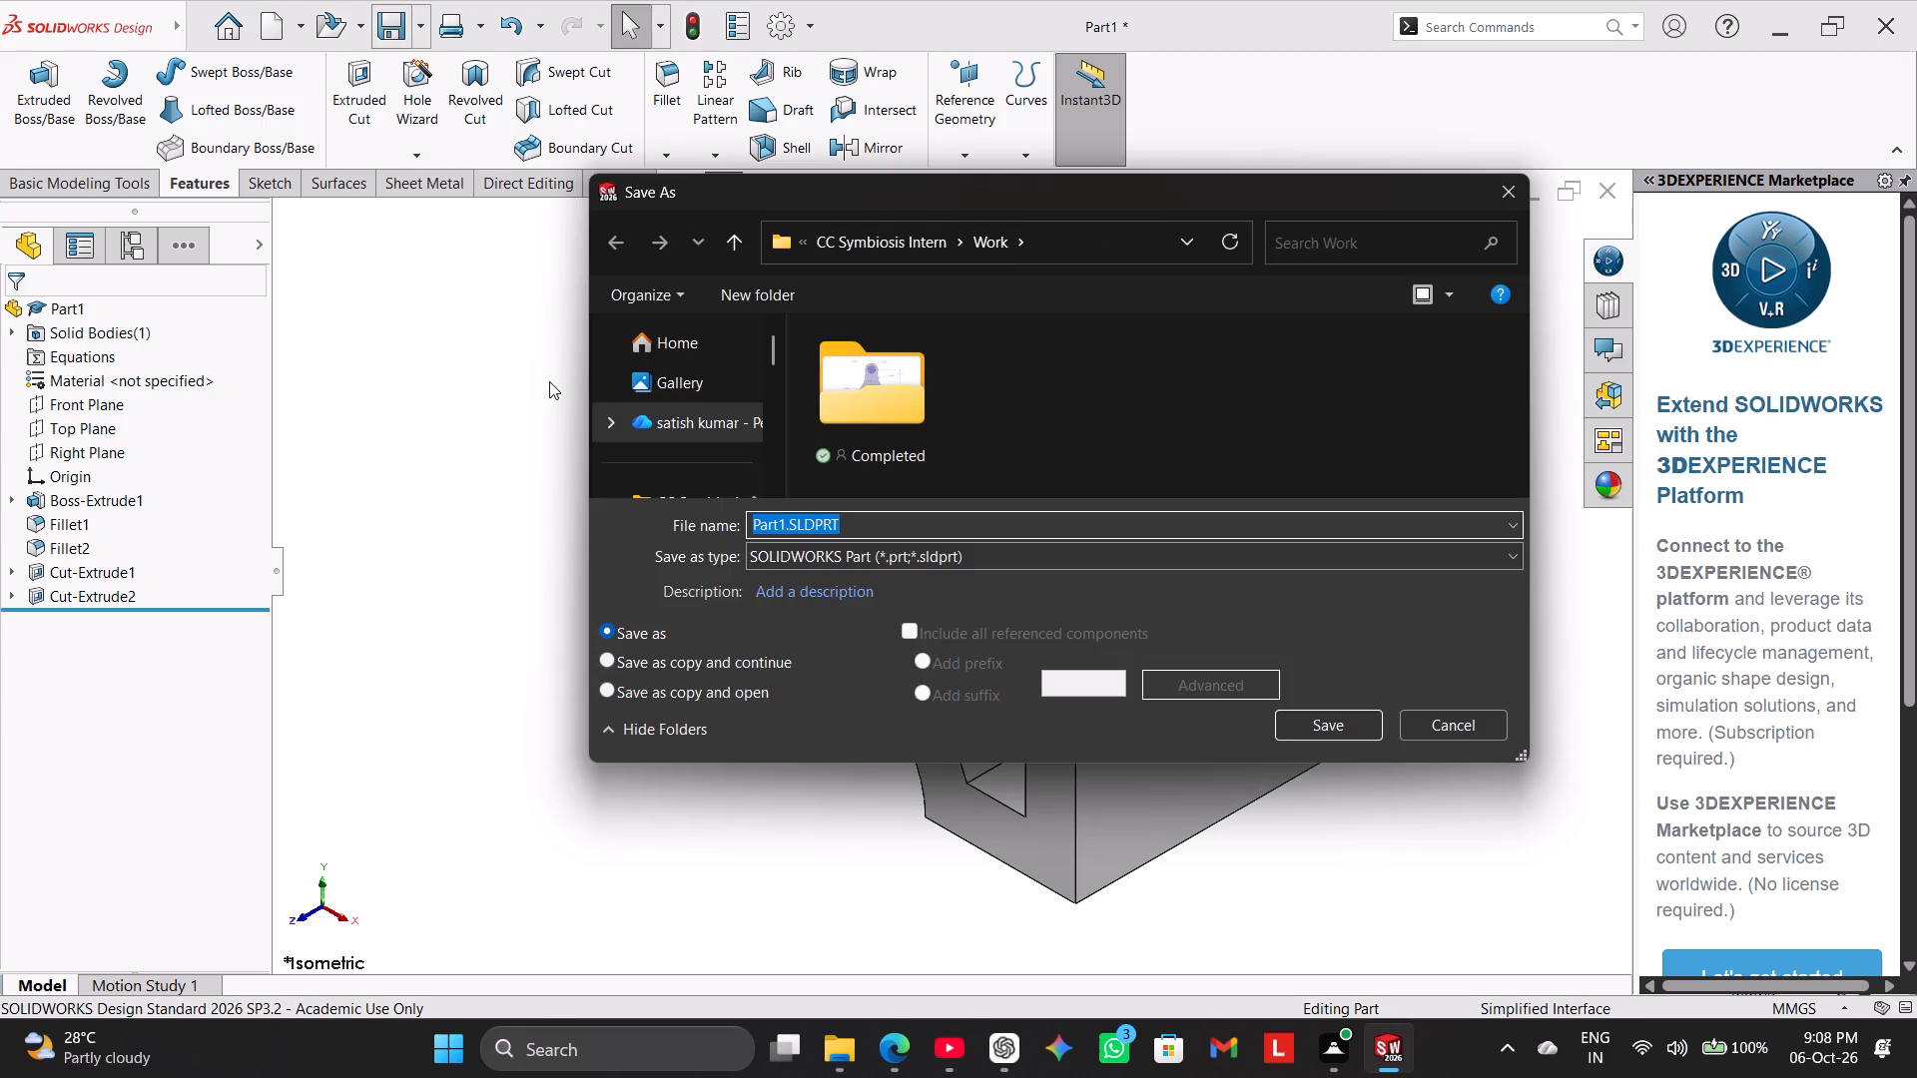
{"action": "key", "text": "ctrl+v"}
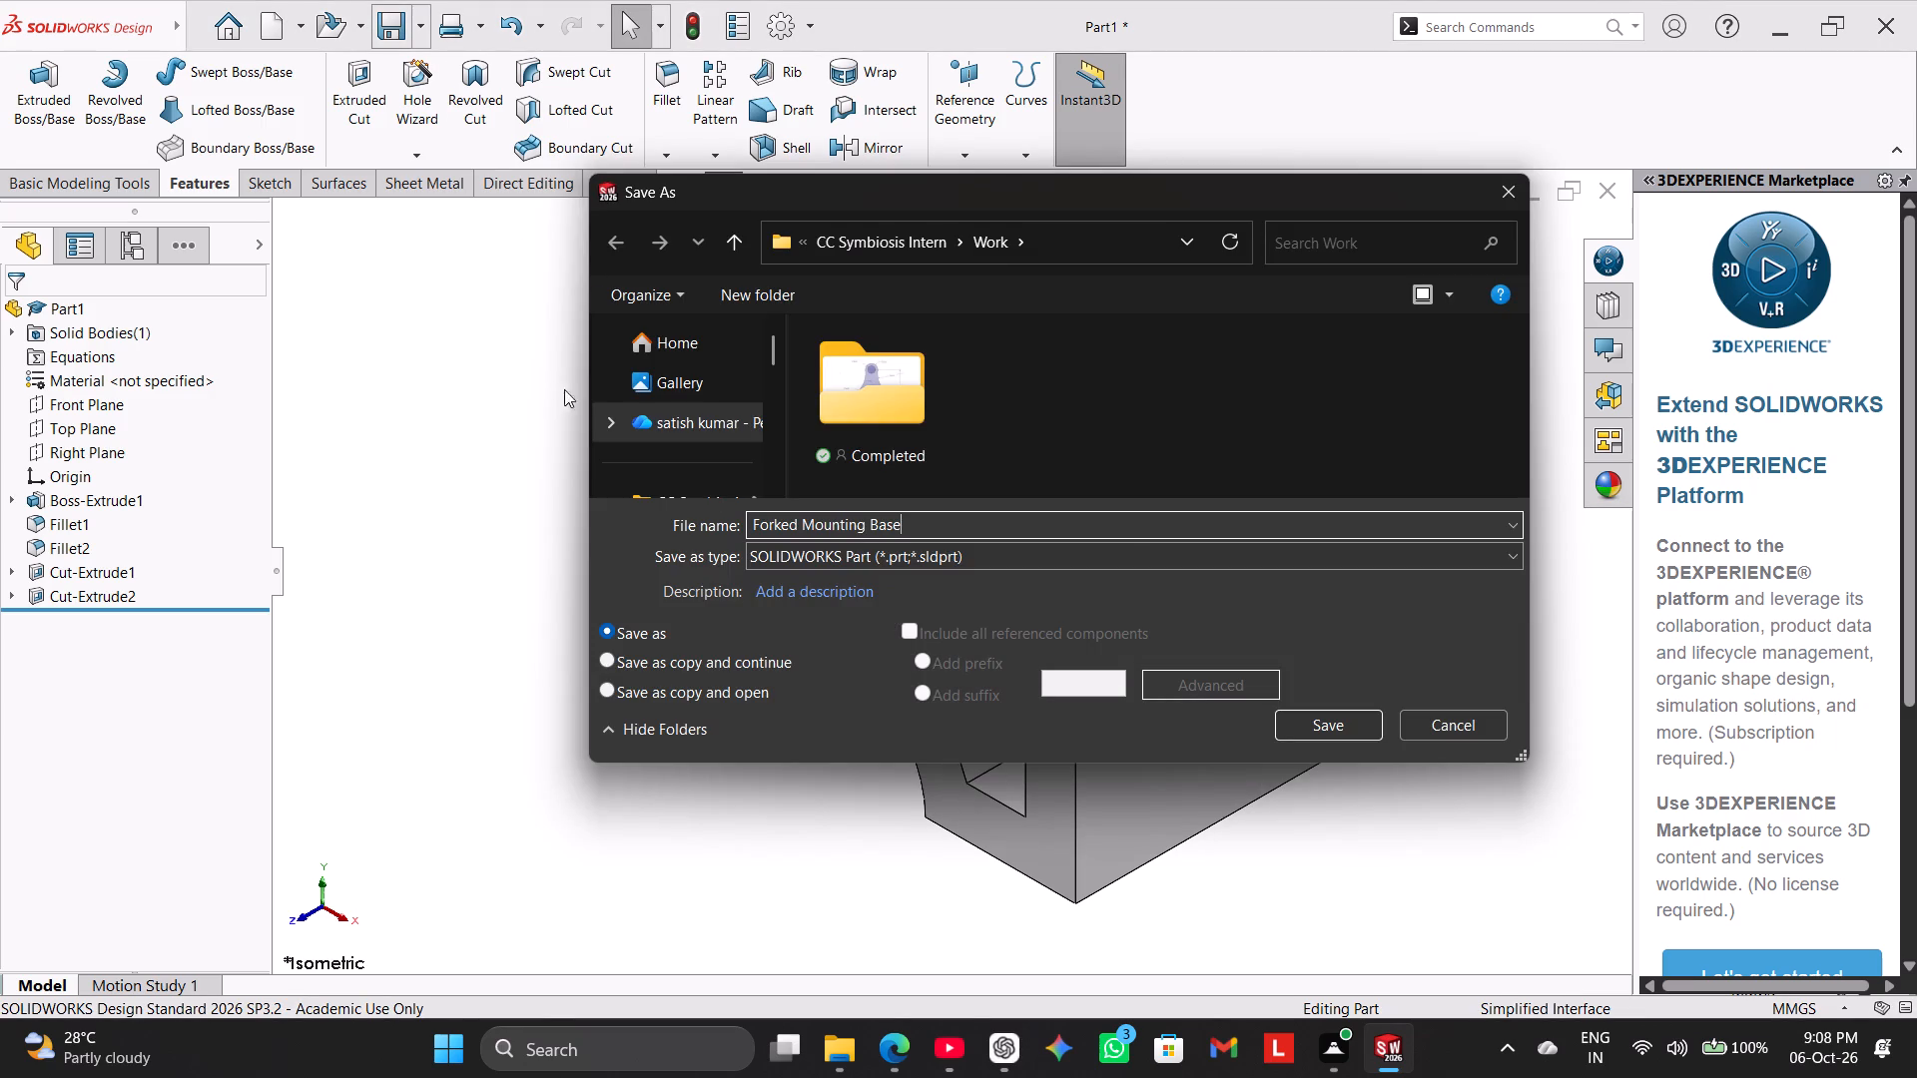
{"action": "left_click", "coordinate": [1306, 724]}
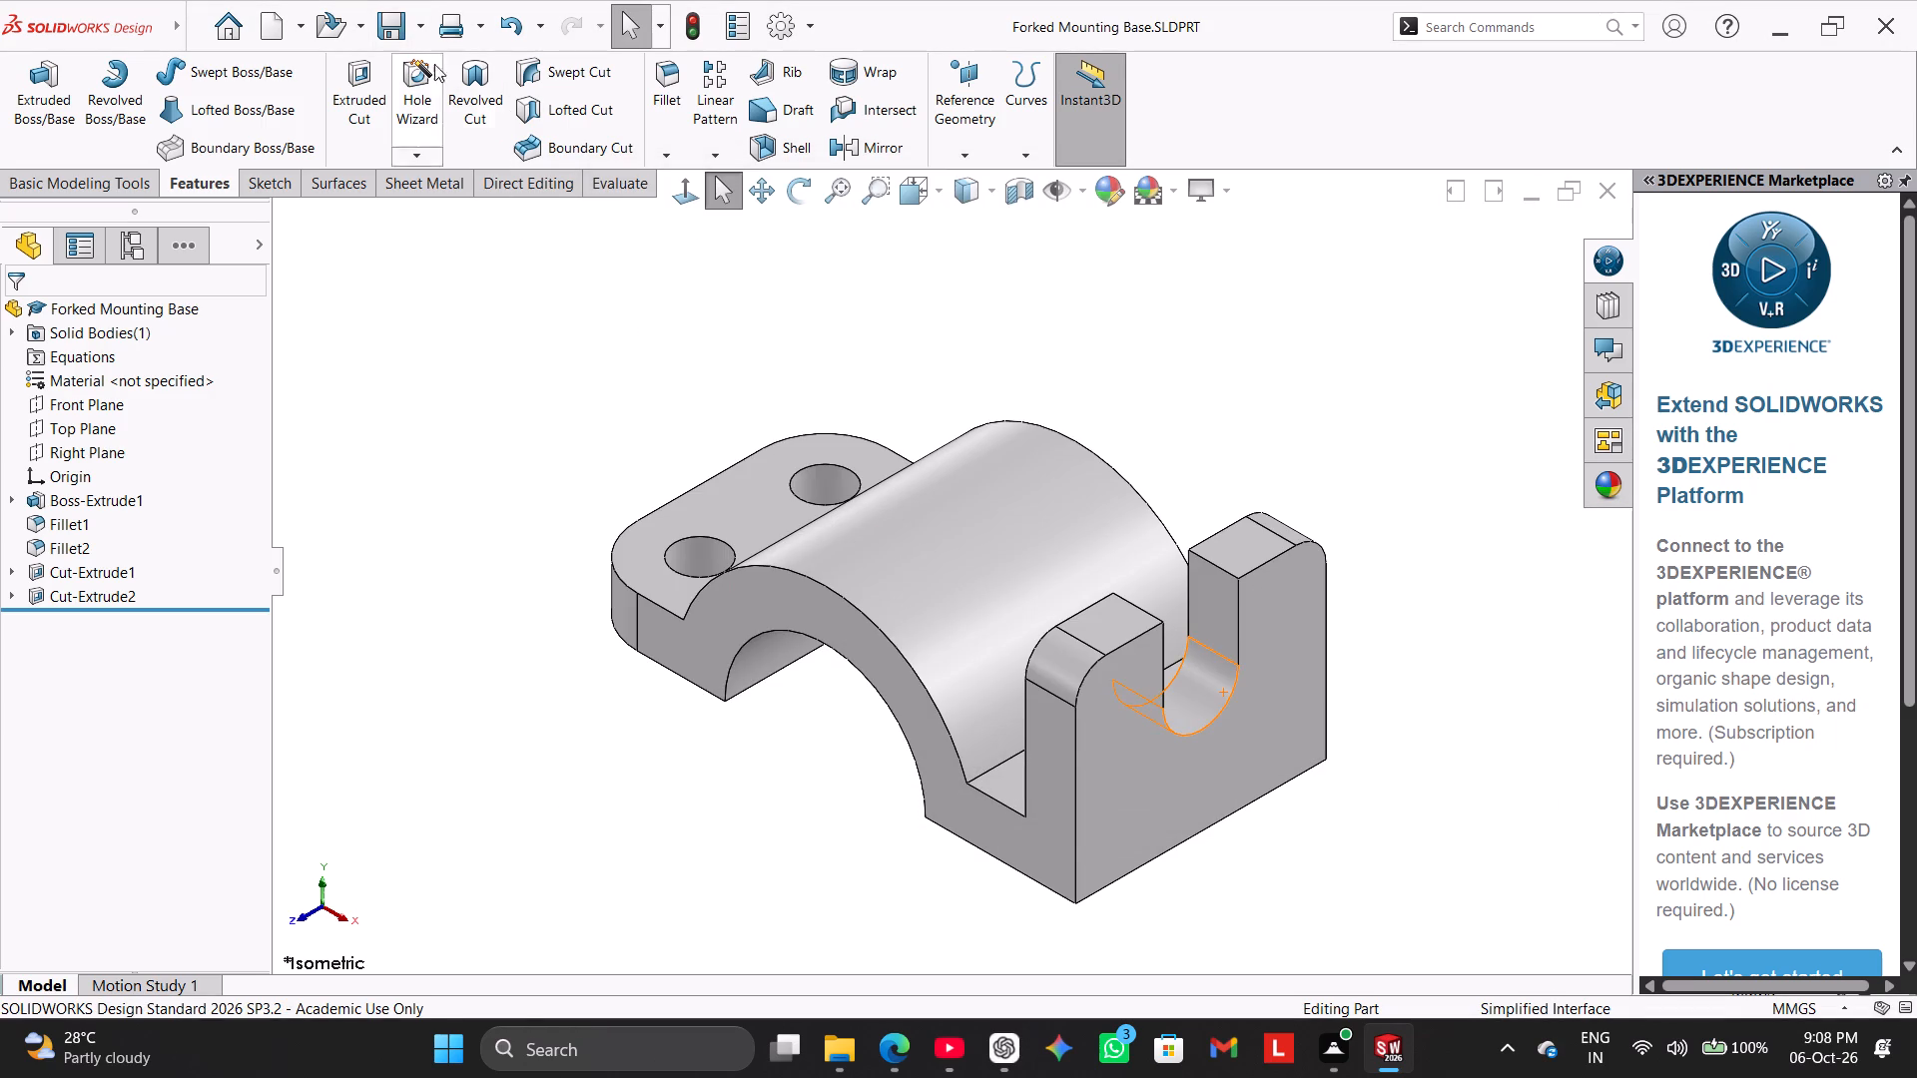
Save a copy of the part in Adobe Portable Document Format (*.pdf).
{"action": "left_click", "coordinate": [426, 35]}
{"action": "left_click", "coordinate": [454, 90]}
{"action": "left_click", "coordinate": [984, 551]}
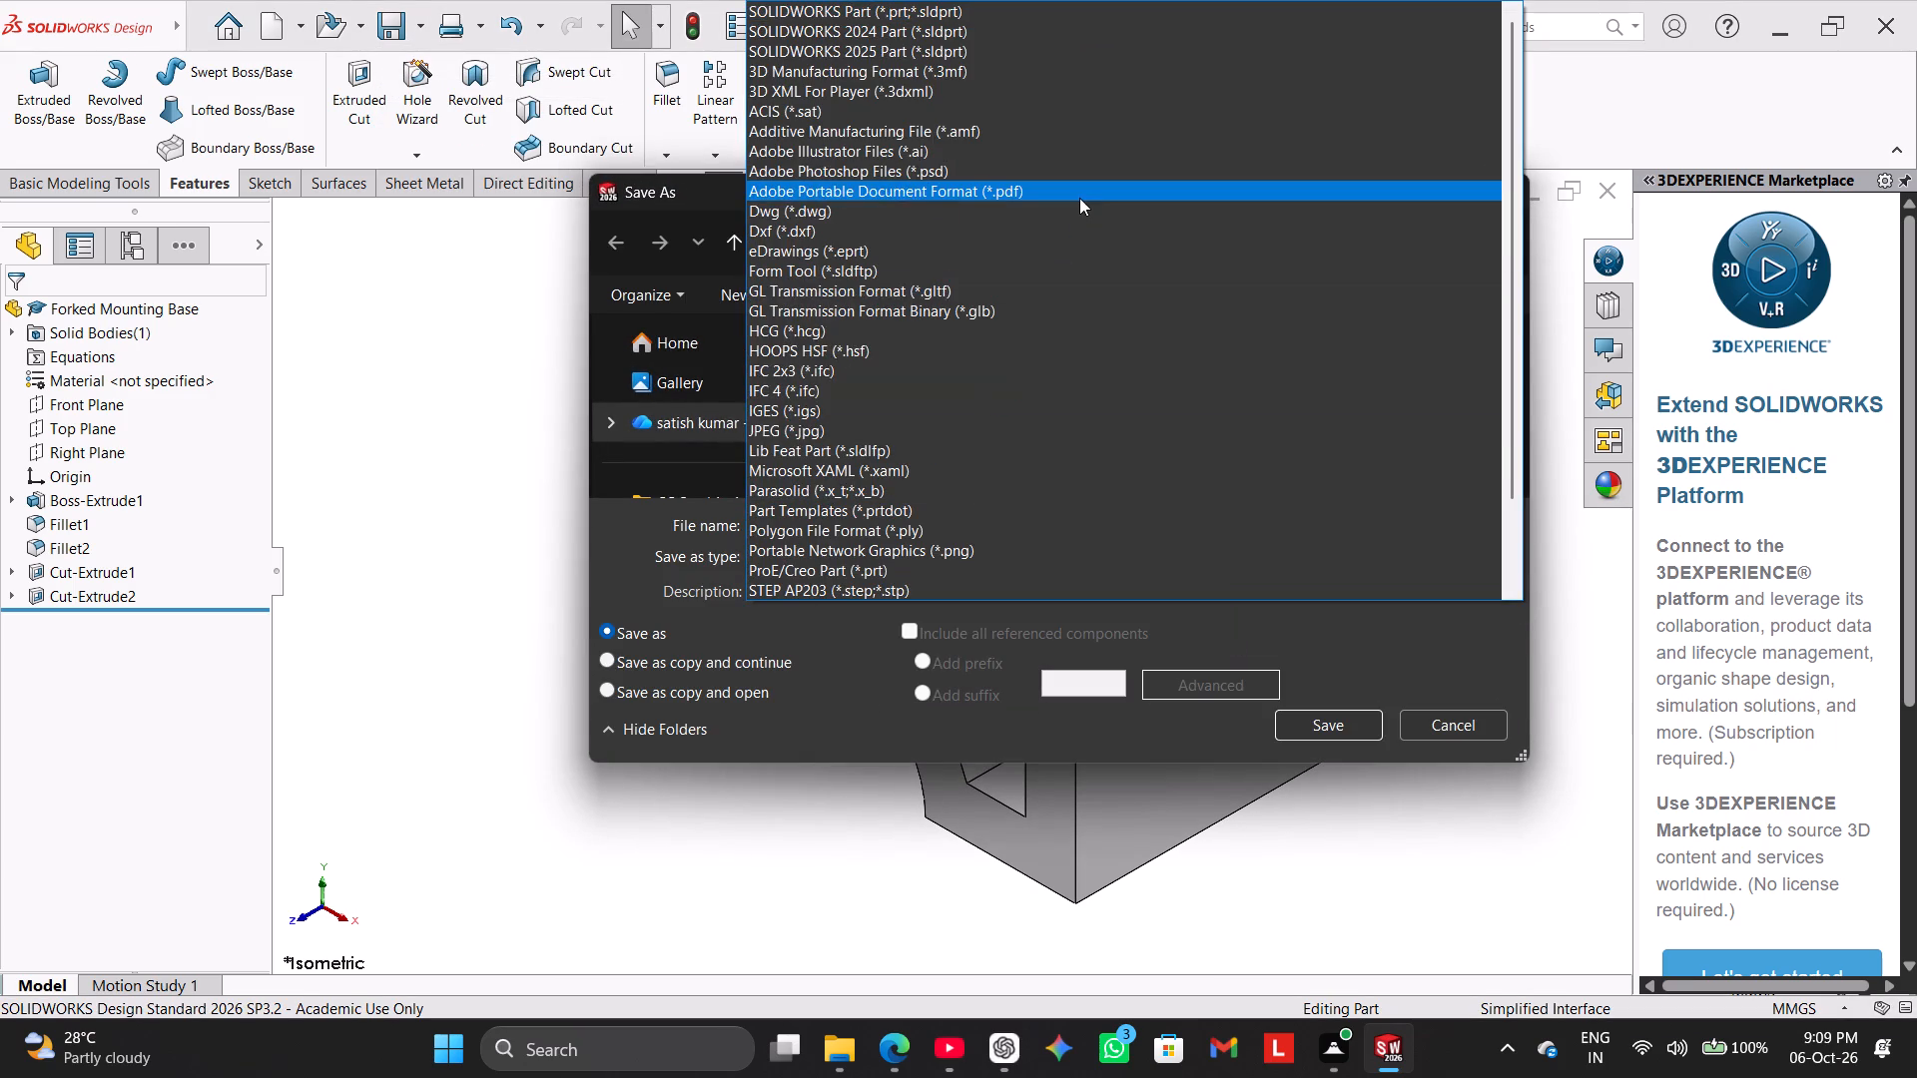
{"action": "left_click", "coordinate": [1079, 195]}
{"action": "left_click", "coordinate": [1313, 774]}
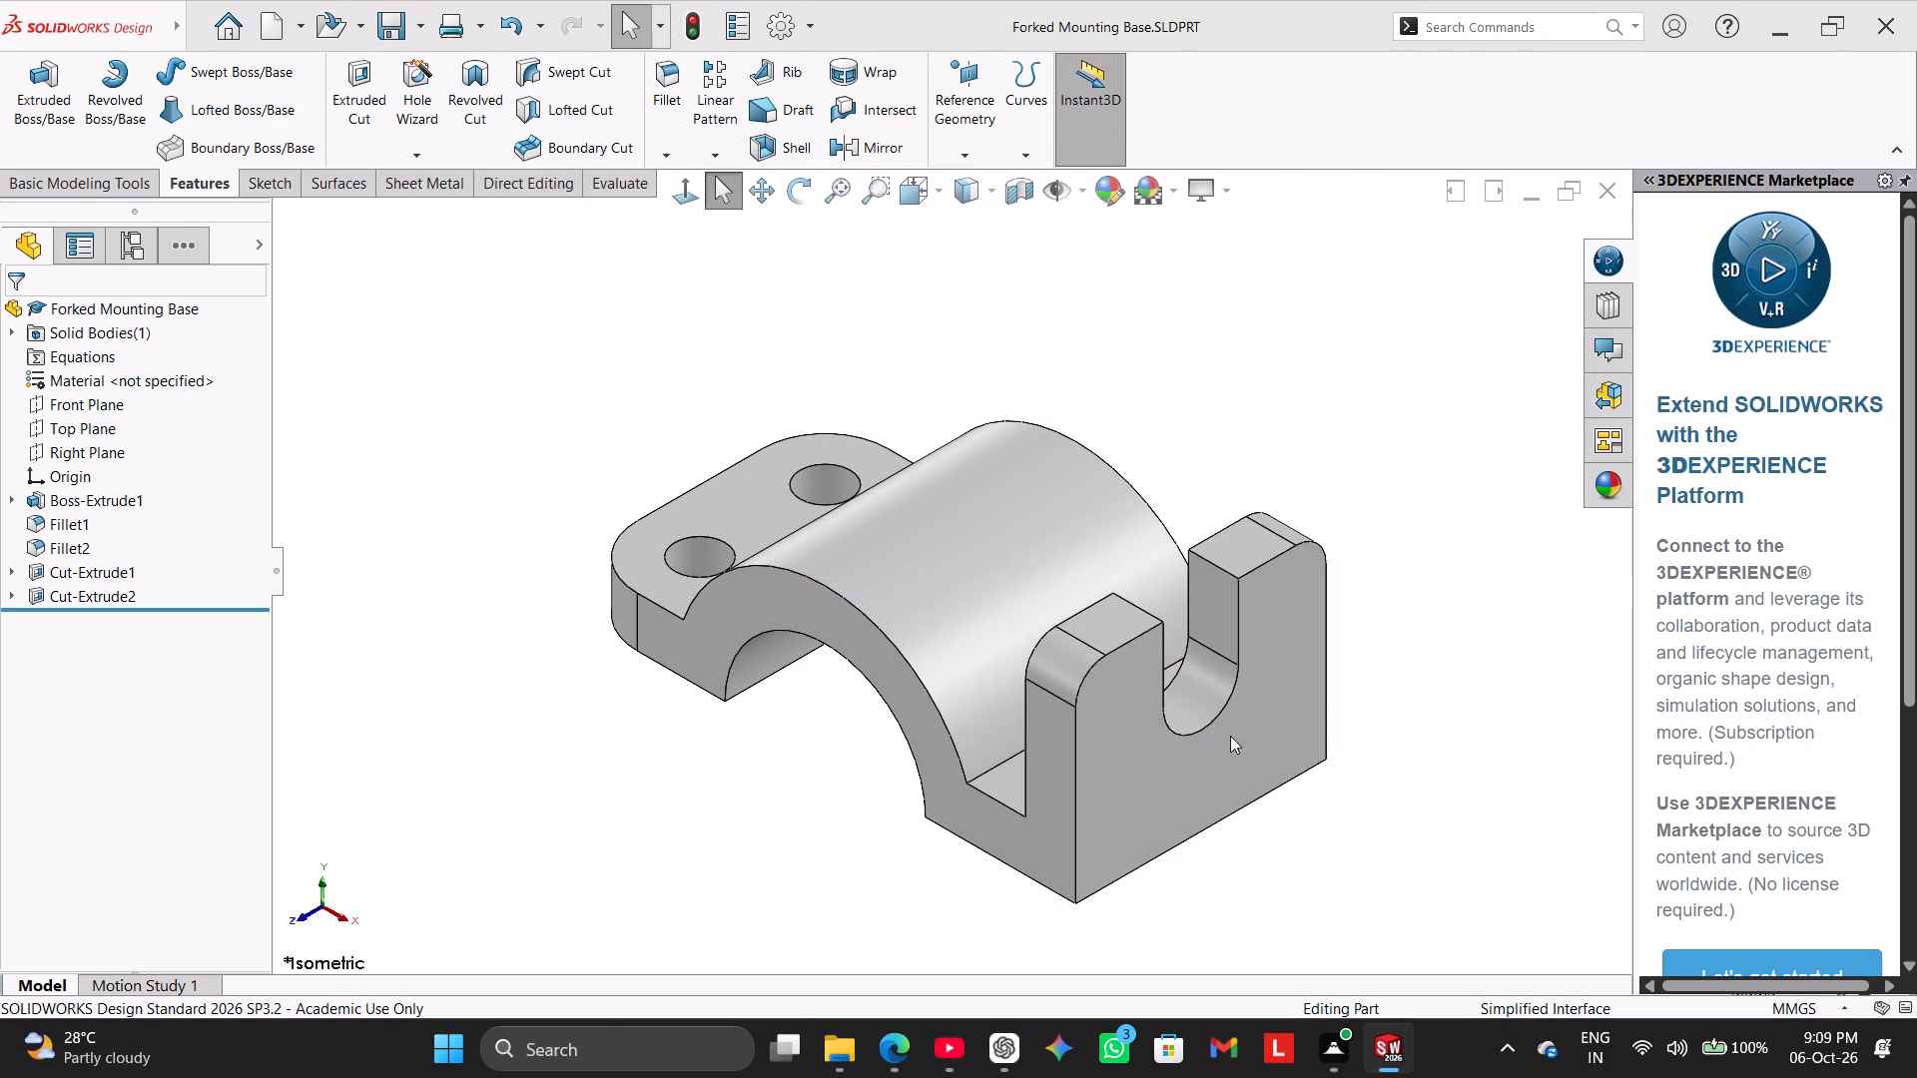